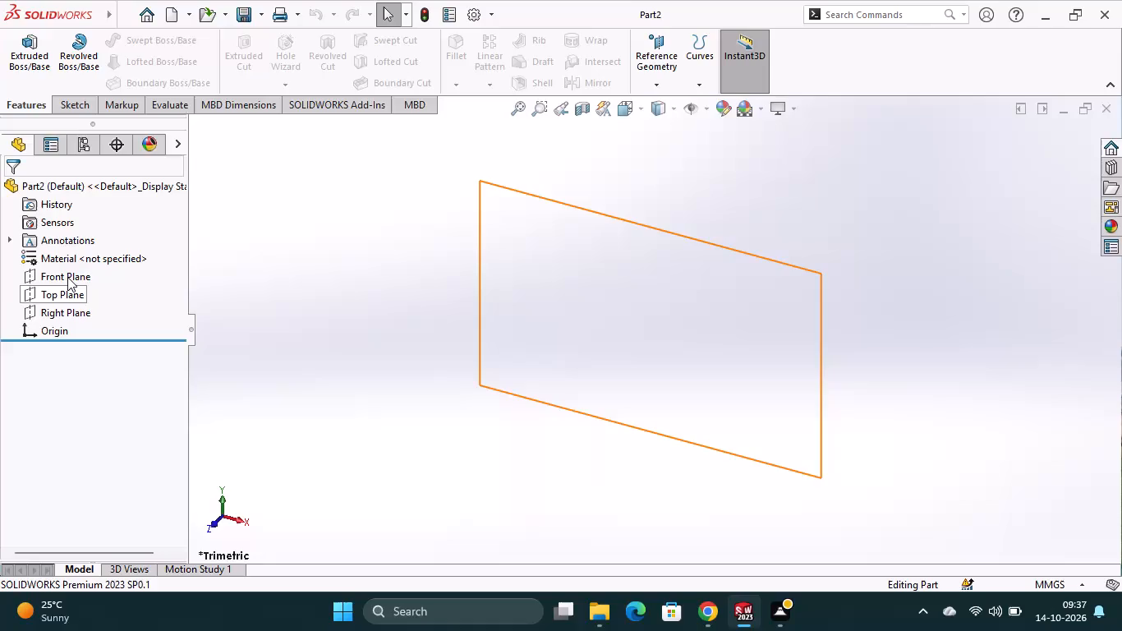
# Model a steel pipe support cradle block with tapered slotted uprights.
# On the Front Plane, sketch a closed line profile from the origin, about 125 mm long, with a rectangular notch in its upper edge.
pyautogui.click(67, 277)
pyautogui.click(85, 256)
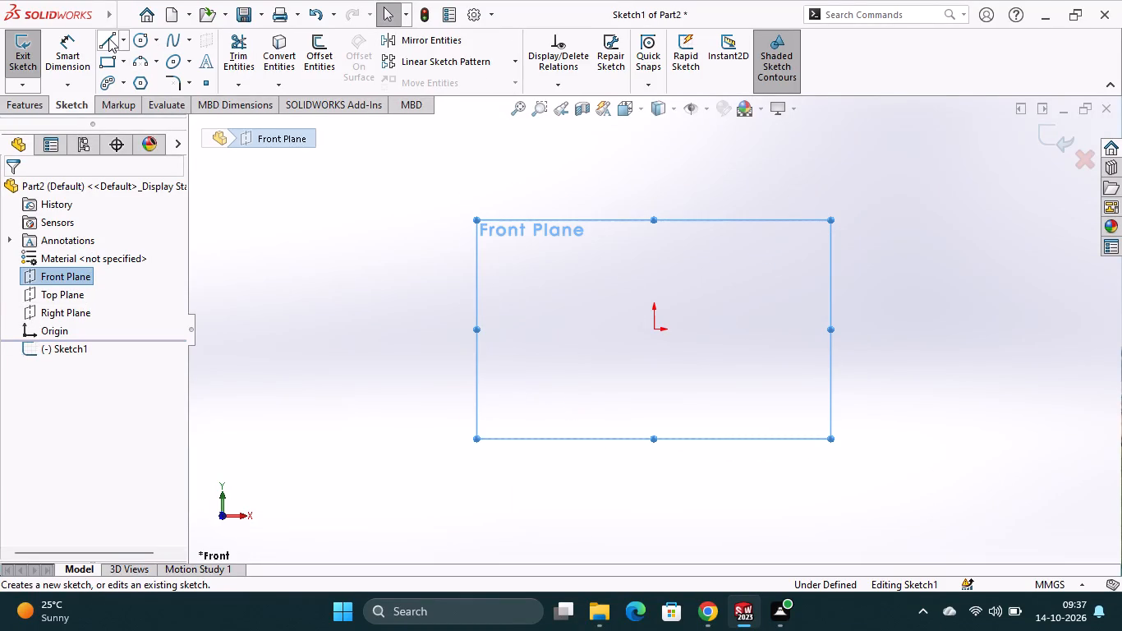
pyautogui.click(108, 38)
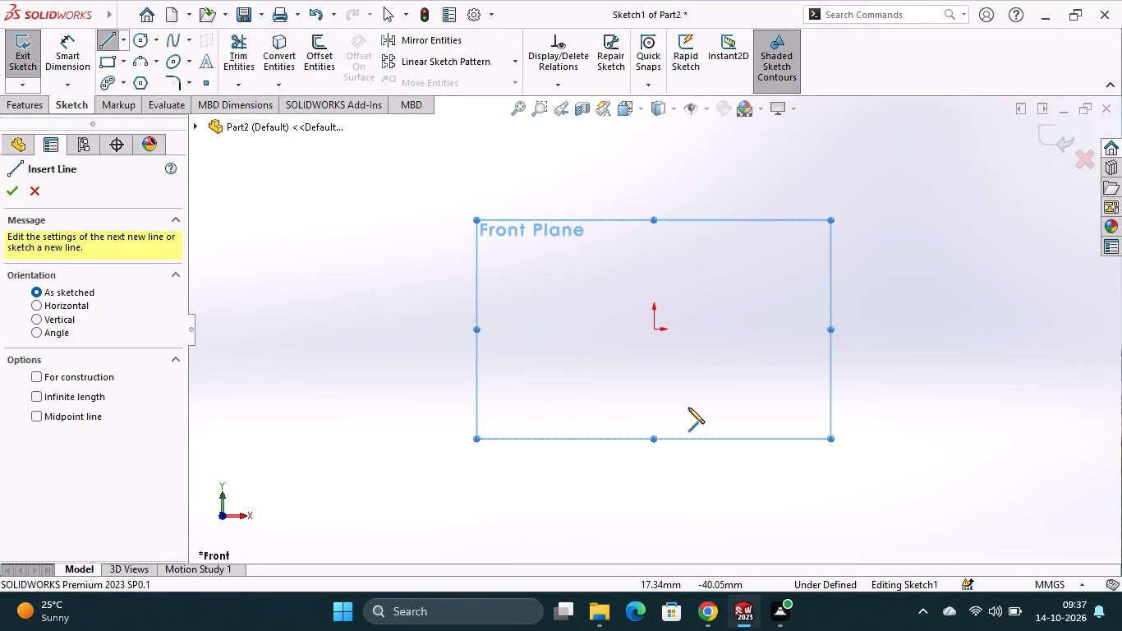
pyautogui.click(655, 329)
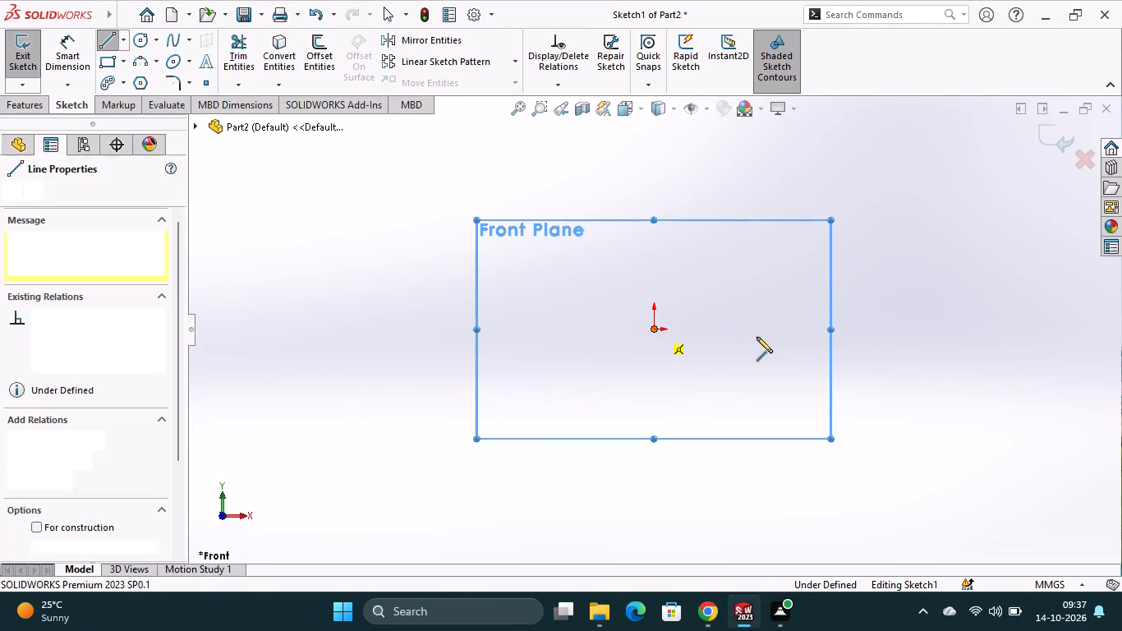
pyautogui.click(902, 334)
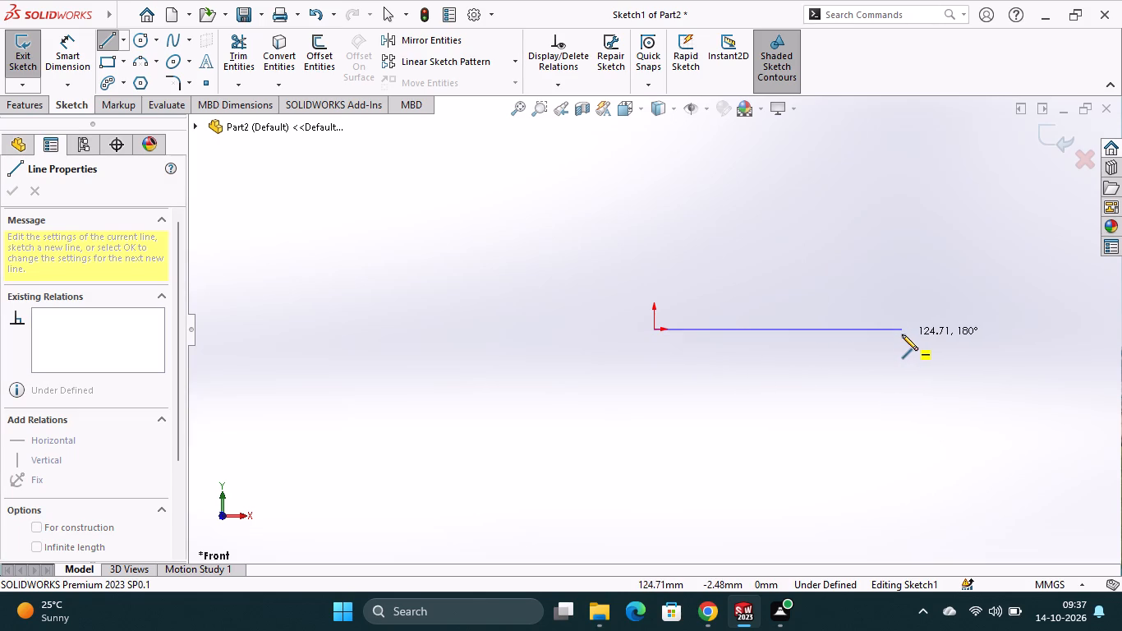
pyautogui.click(907, 247)
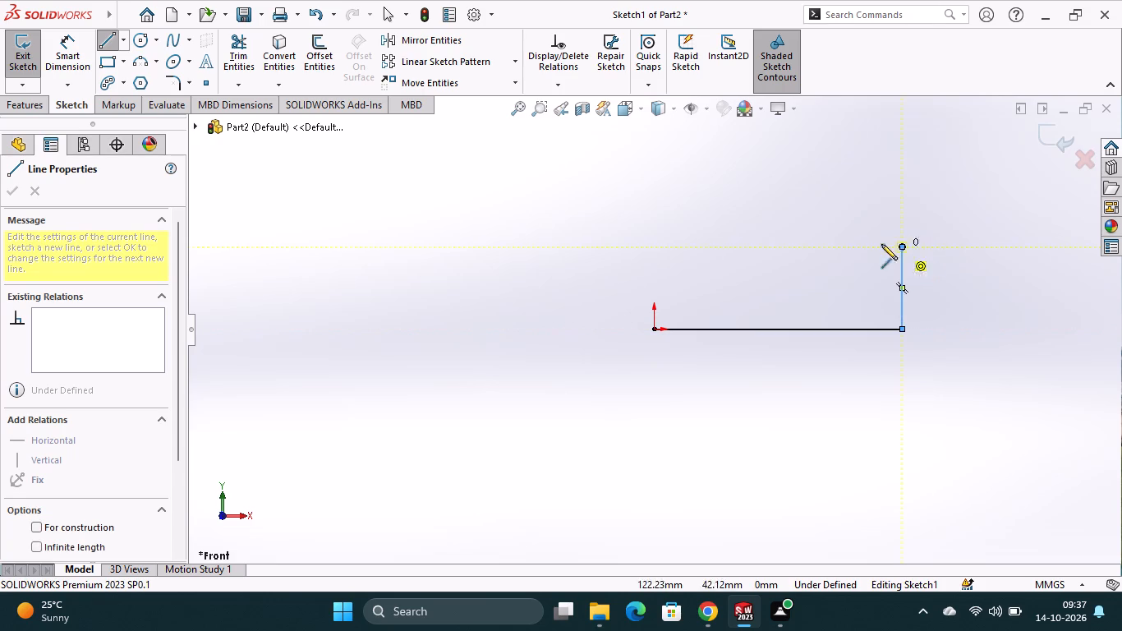
pyautogui.click(818, 243)
pyautogui.click(818, 292)
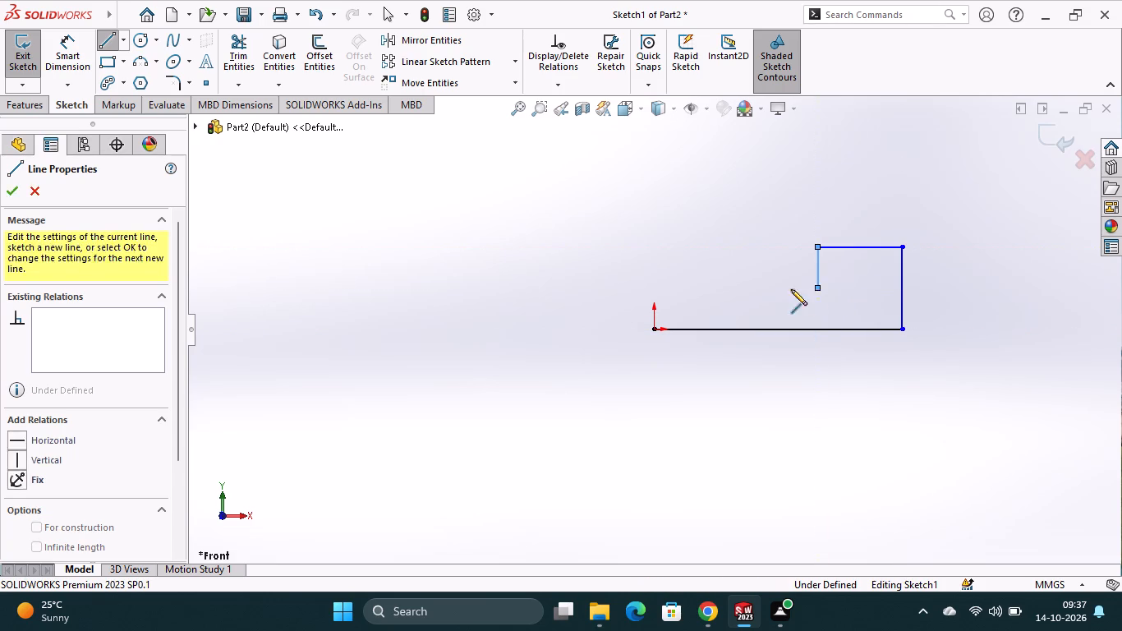
pyautogui.click(733, 288)
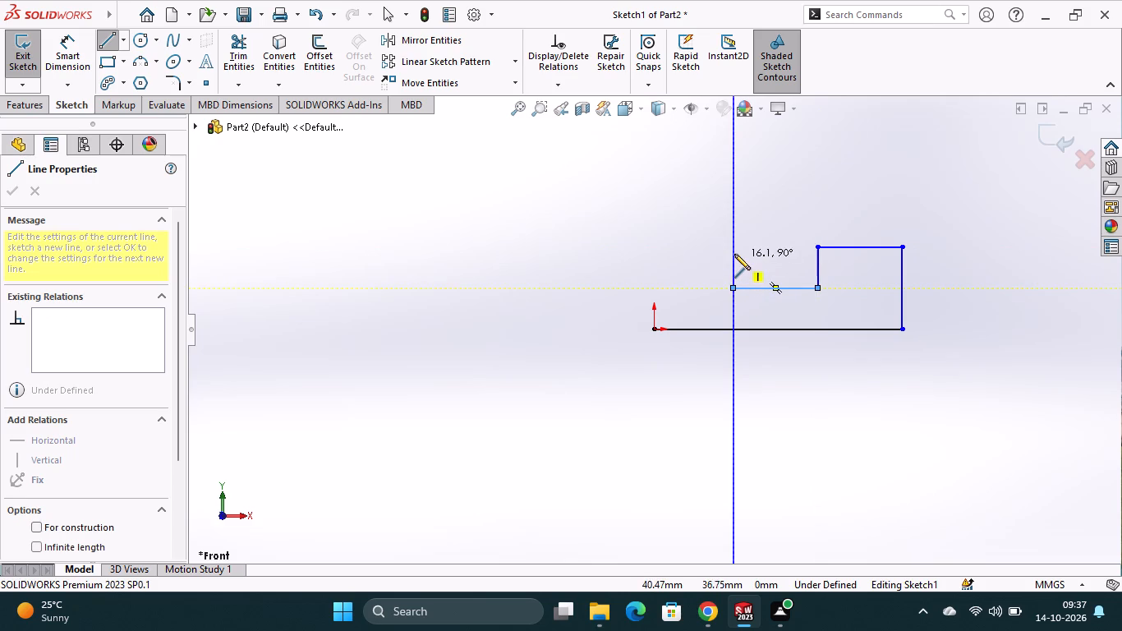
pyautogui.click(734, 245)
pyautogui.click(653, 242)
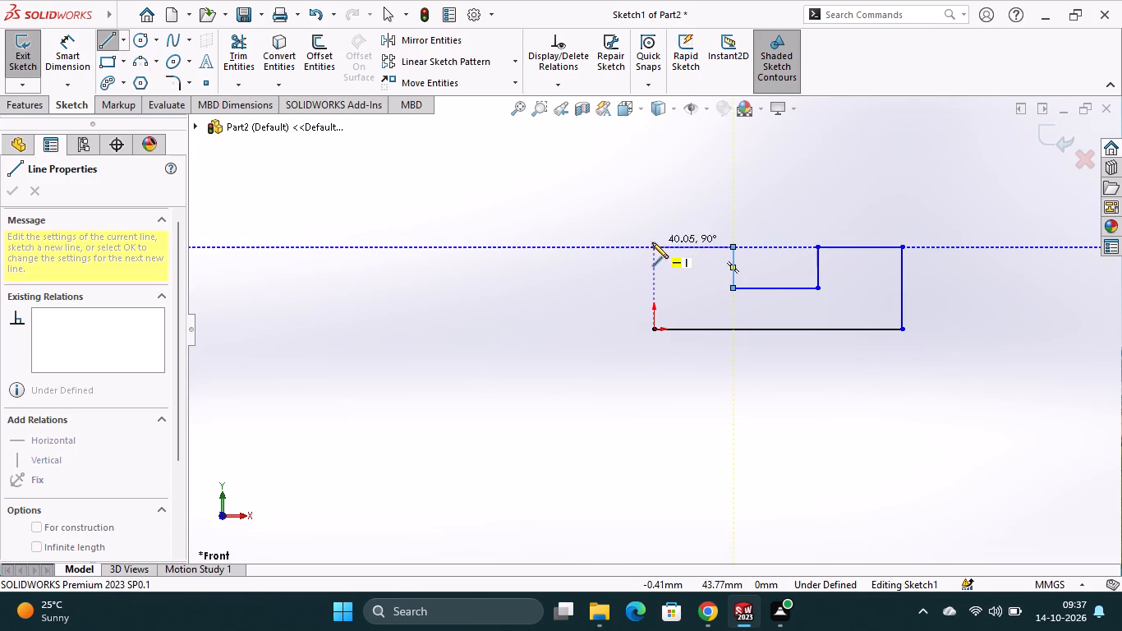
pyautogui.click(655, 333)
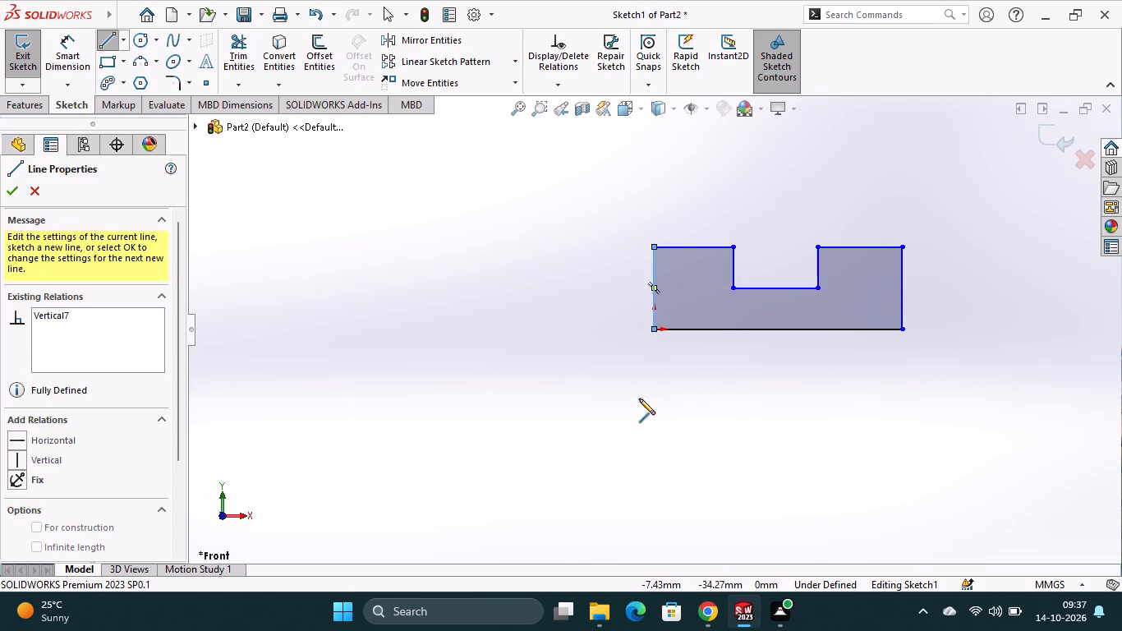
pyautogui.press('Escape')
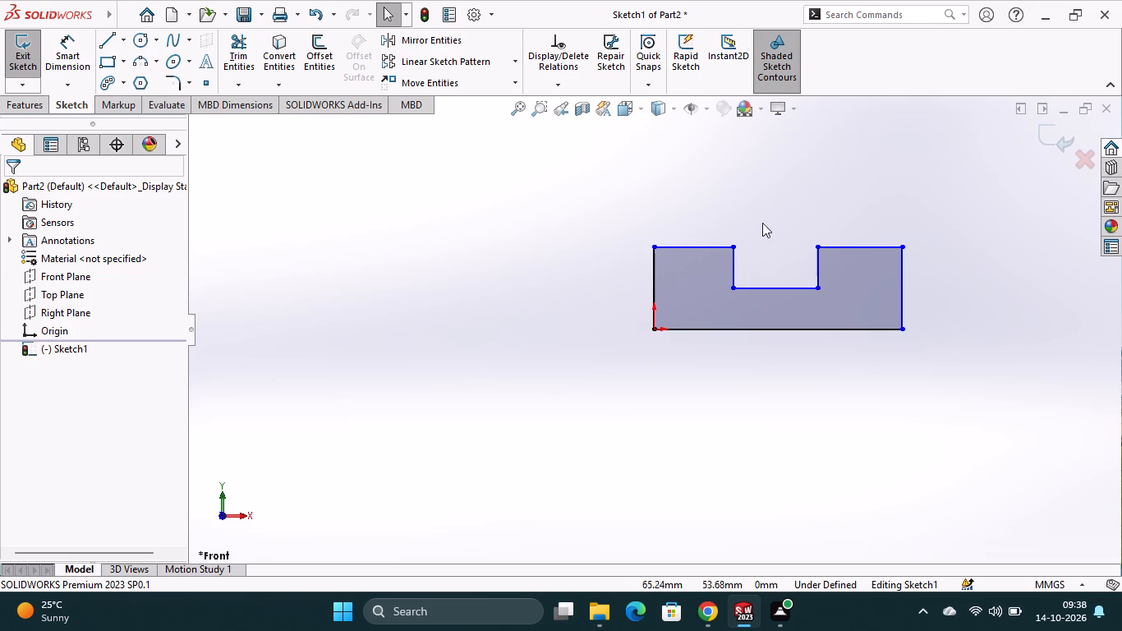
# Dimension the profile's base line to 90 mm and its outer vertical edge opposite the origin to 33 mm.
pyautogui.click(71, 64)
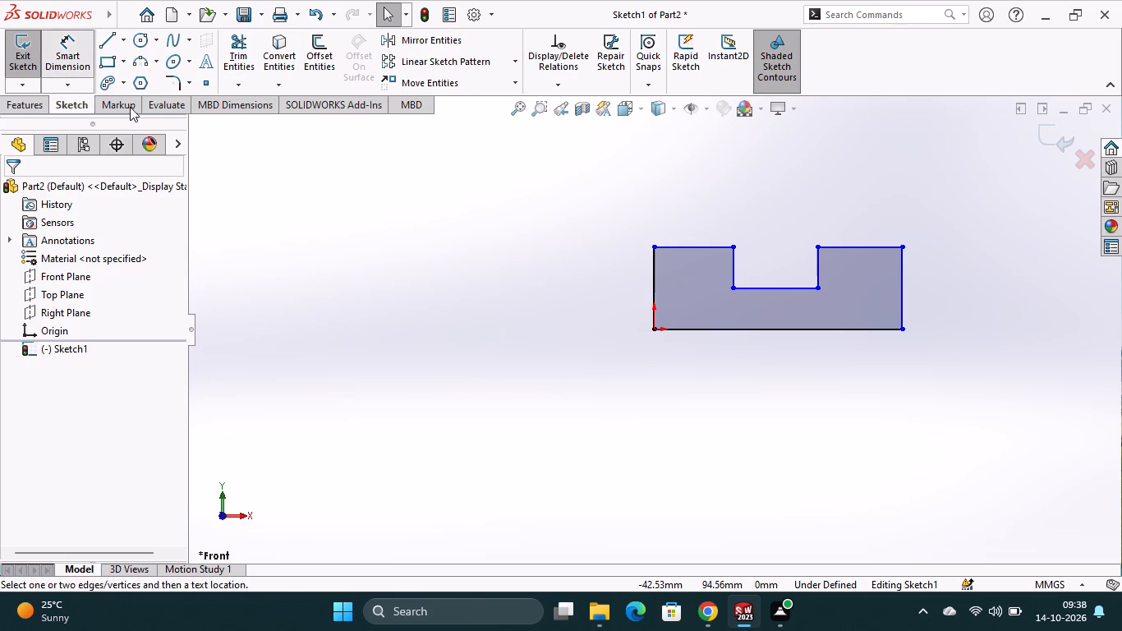
pyautogui.click(798, 330)
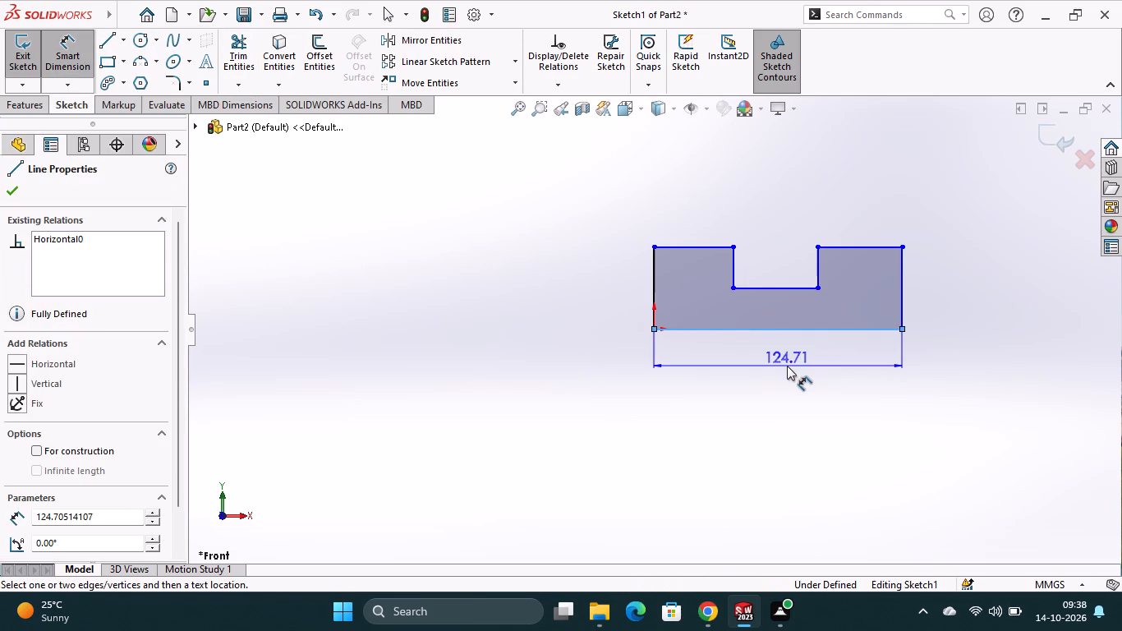
pyautogui.click(787, 366)
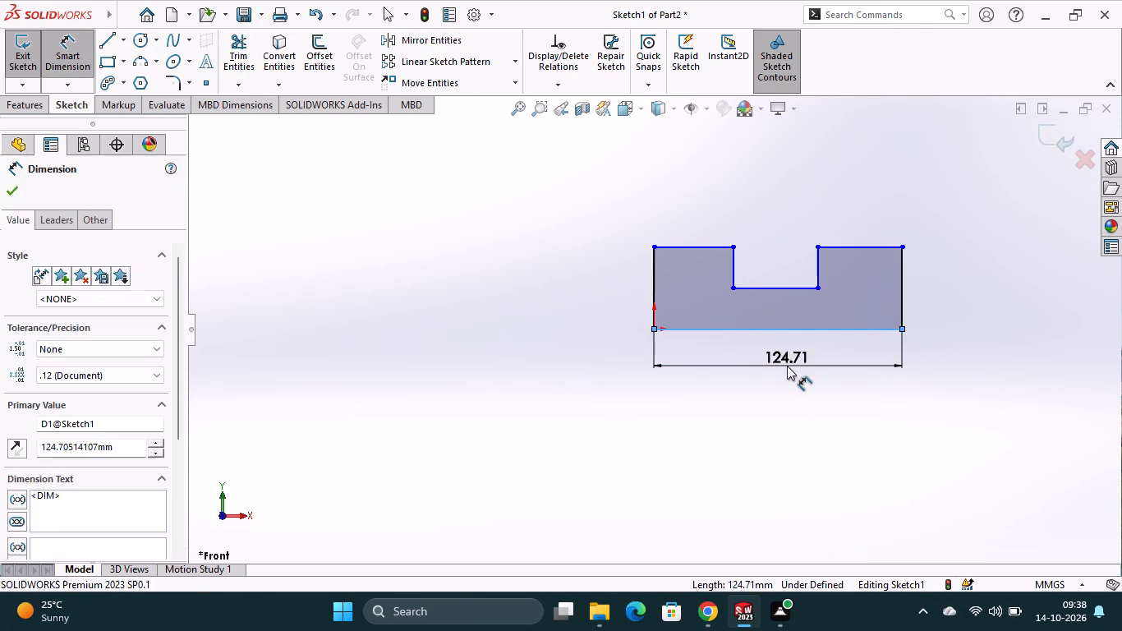
pyautogui.write('90')
pyautogui.press('Return')
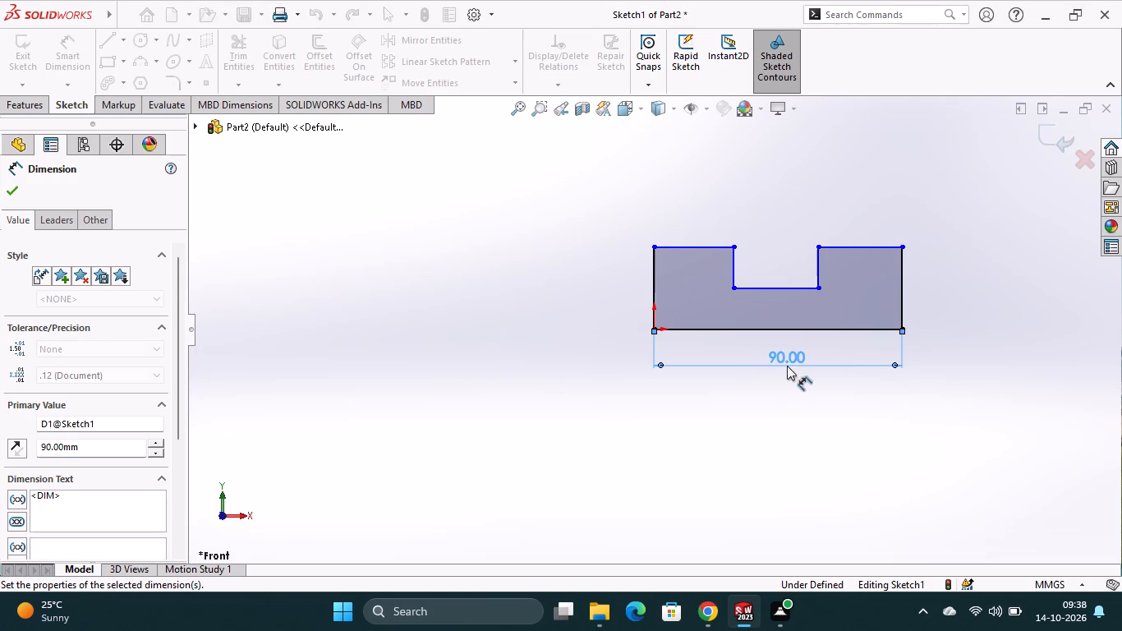
pyautogui.click(904, 266)
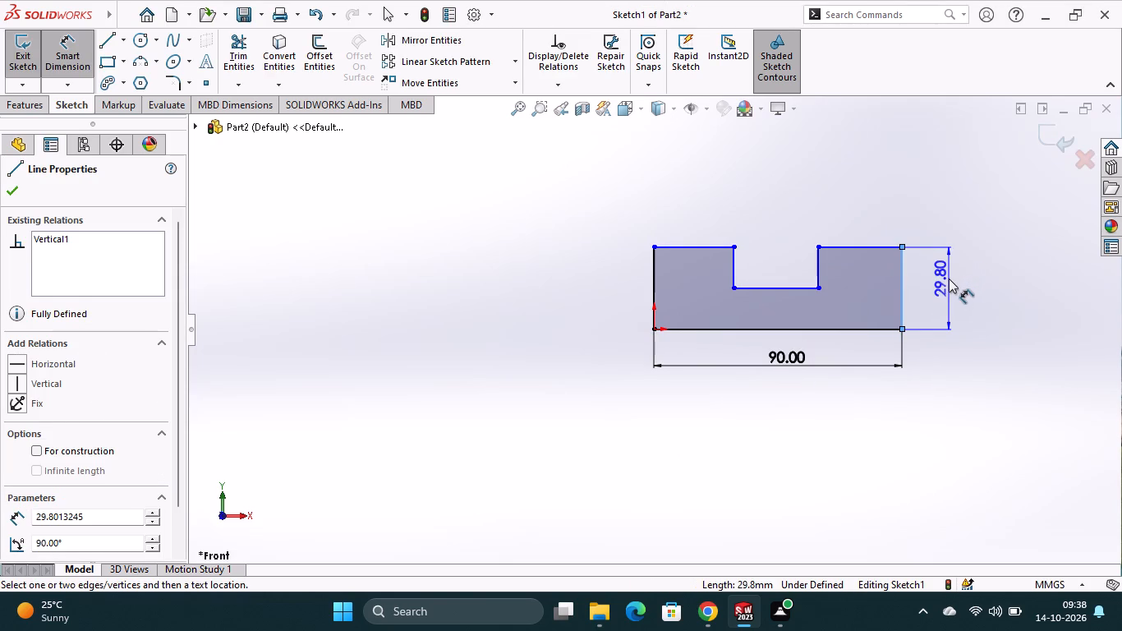
pyautogui.click(949, 279)
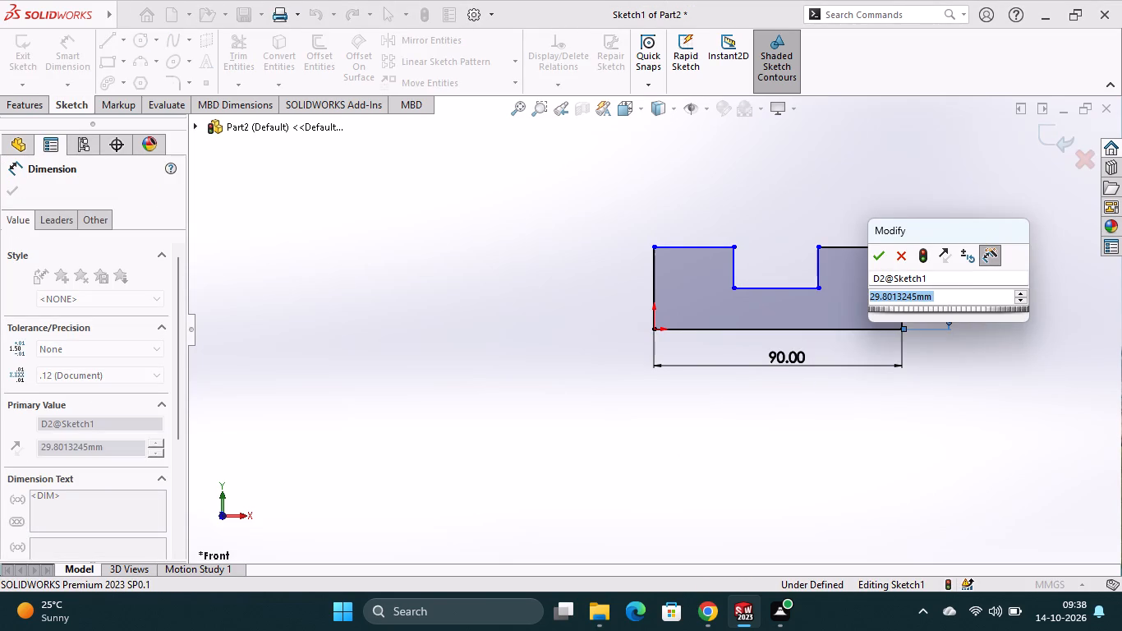
pyautogui.write('33')
pyautogui.press('Return')
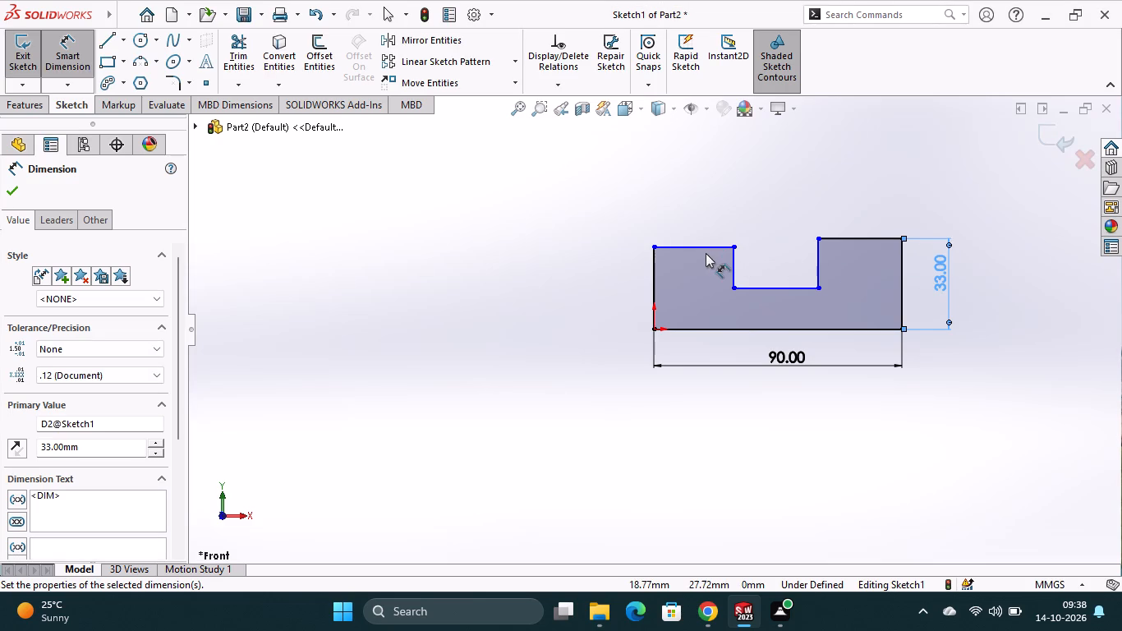
# Dimension the notch to 28 mm wide along its floor and 8 mm deep along its side farther from the origin.
pyautogui.click(773, 288)
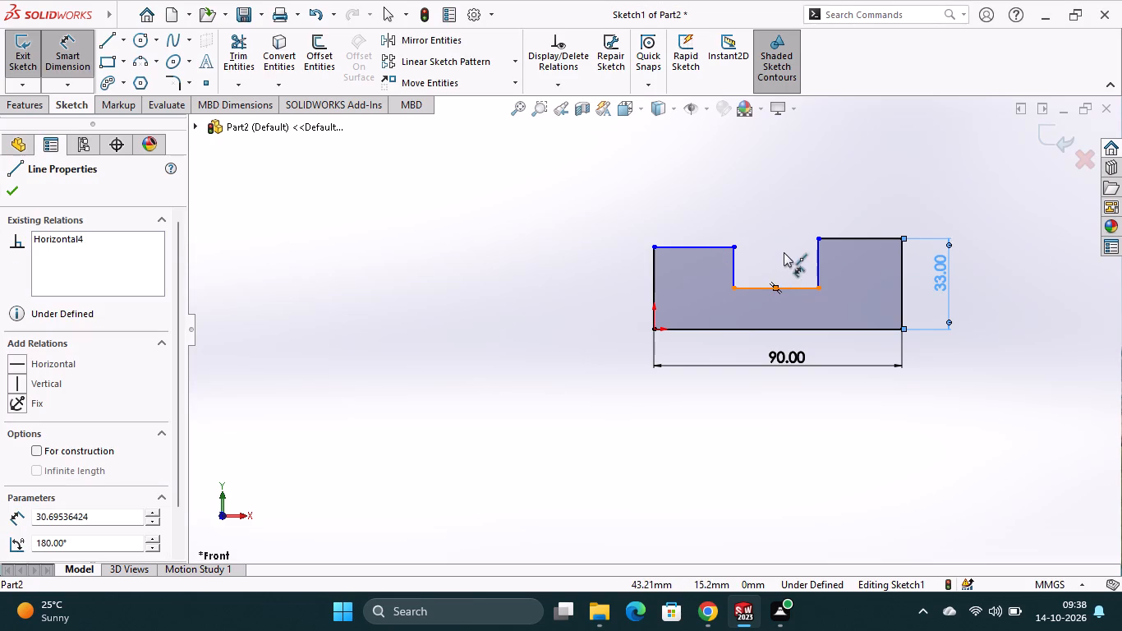
pyautogui.press('Escape')
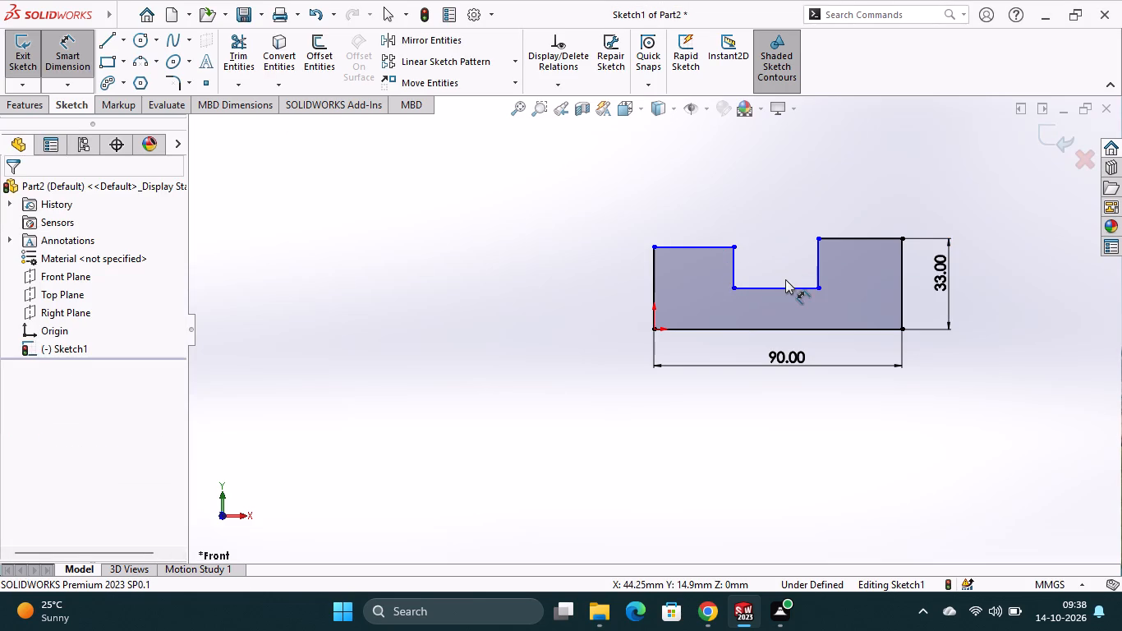
pyautogui.click(788, 286)
pyautogui.click(791, 256)
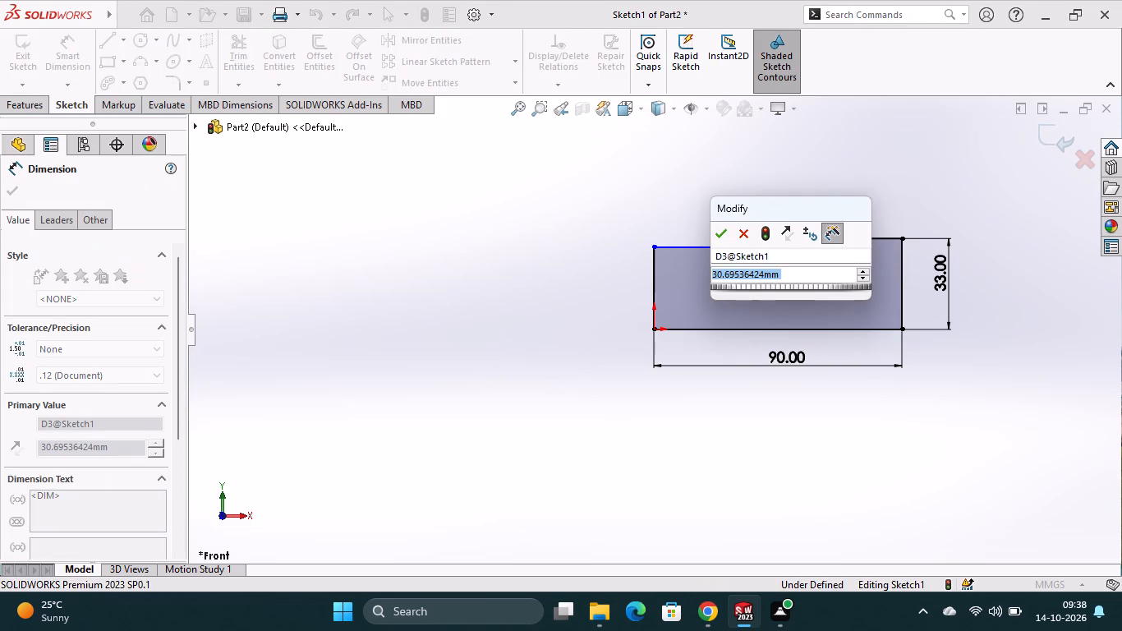
pyautogui.press('2')
pyautogui.press('8')
pyautogui.press('Return')
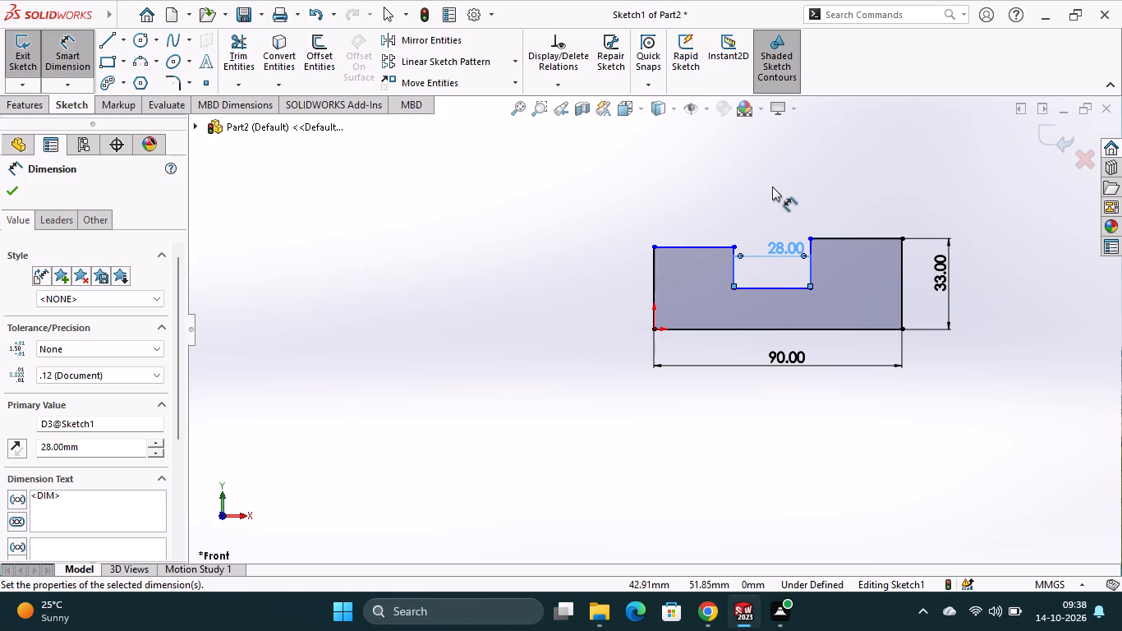
pyautogui.click(812, 268)
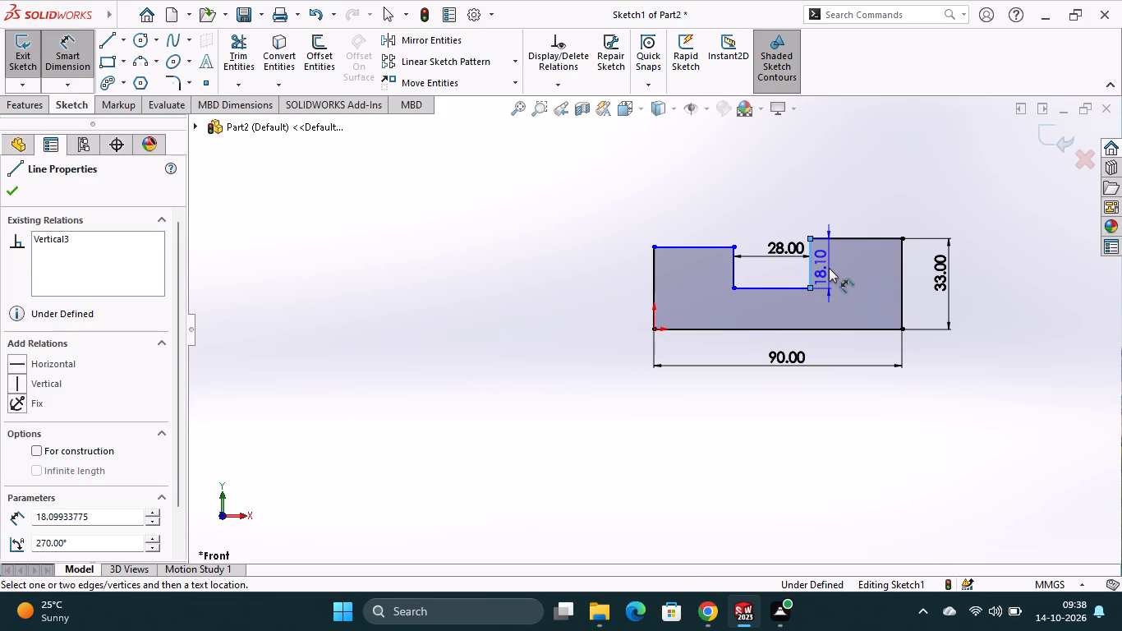
pyautogui.click(829, 268)
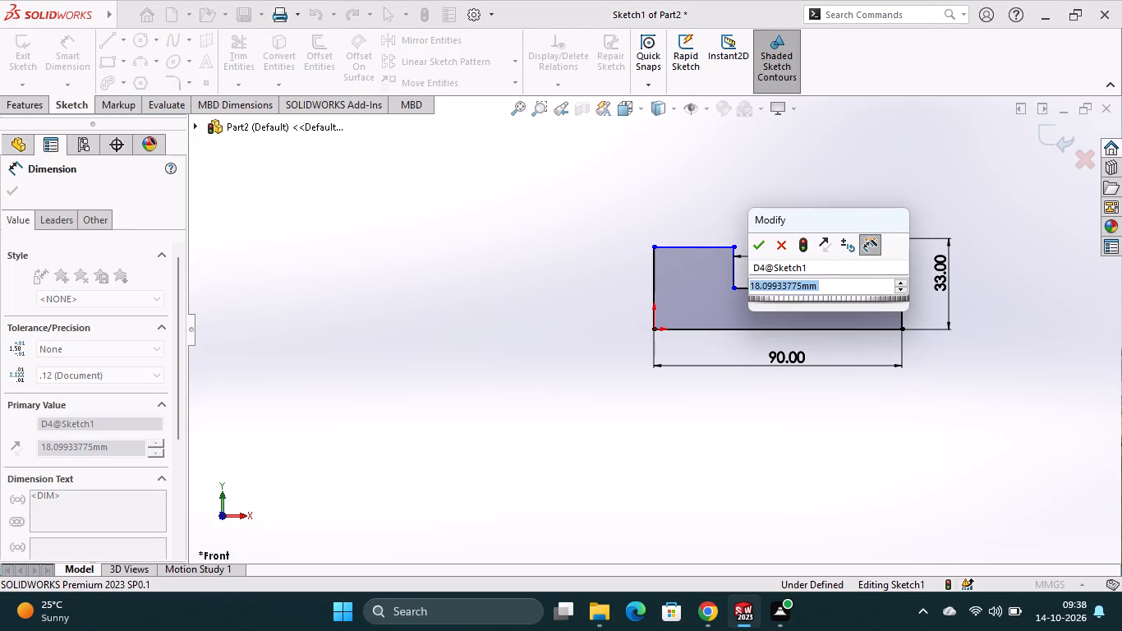
pyautogui.press('8')
pyautogui.press('Return')
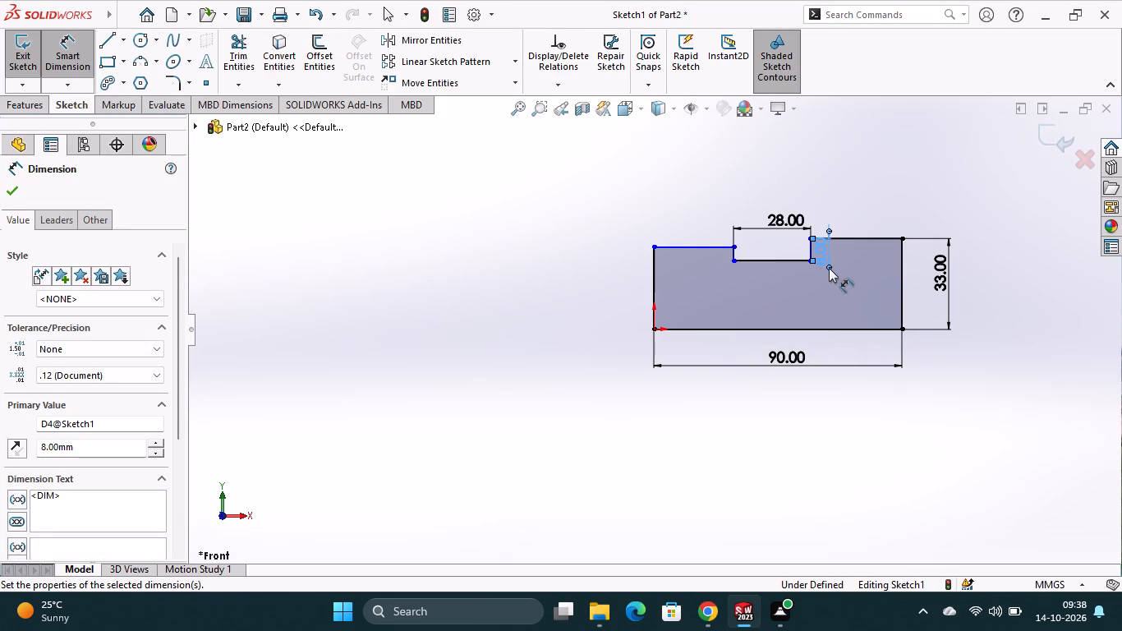
pyautogui.press('Escape')
# Add a collinear relation between the two upper edges on either side of the notch.
pyautogui.keyDown('ctrl'); pyautogui.click(696, 247); pyautogui.keyUp('ctrl')
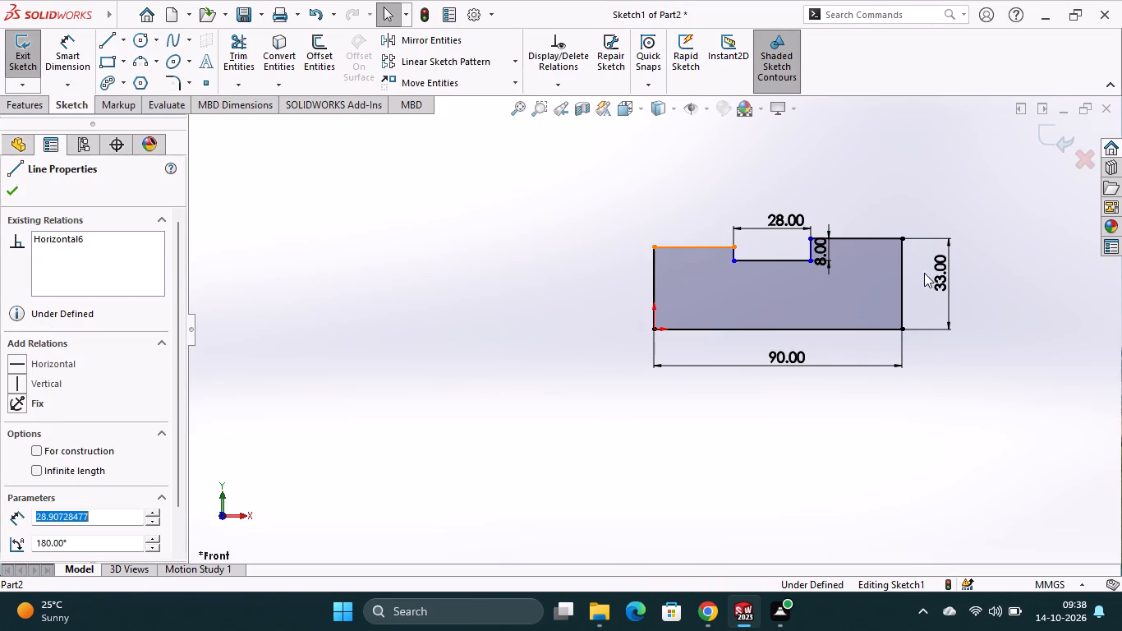
pyautogui.keyDown('ctrl'); pyautogui.click(864, 238); pyautogui.keyUp('ctrl')
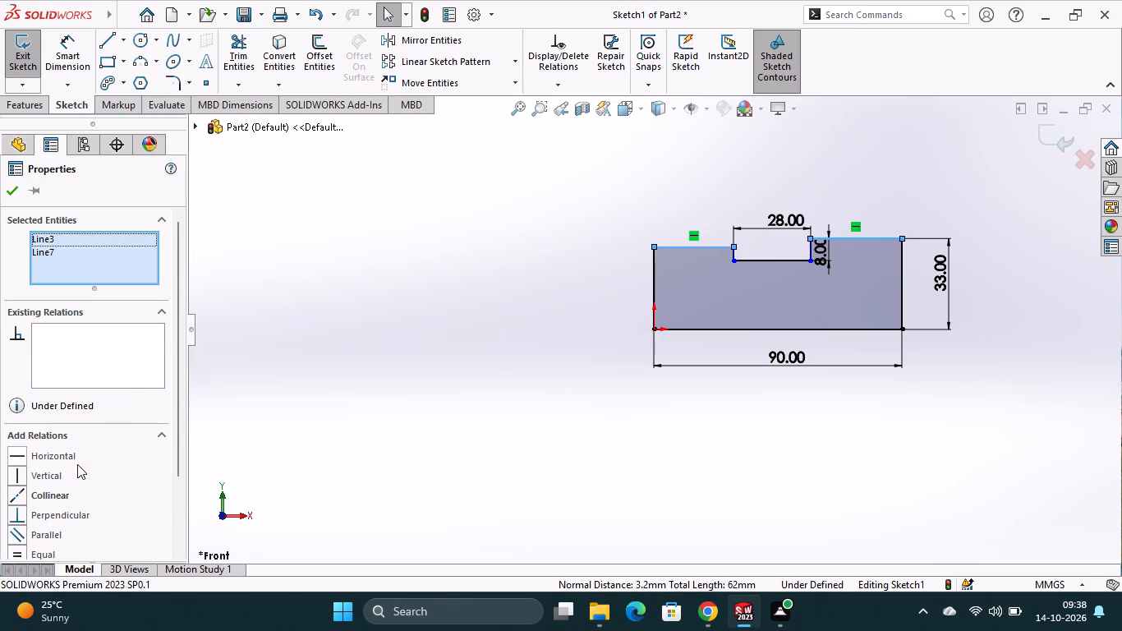
pyautogui.click(13, 495)
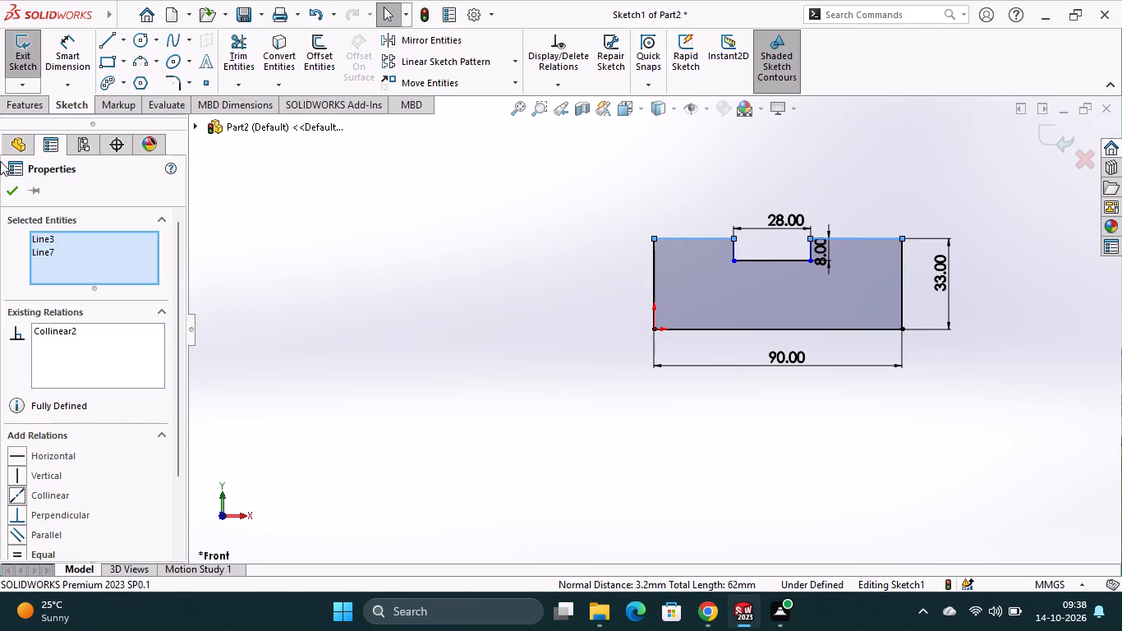
pyautogui.click(11, 190)
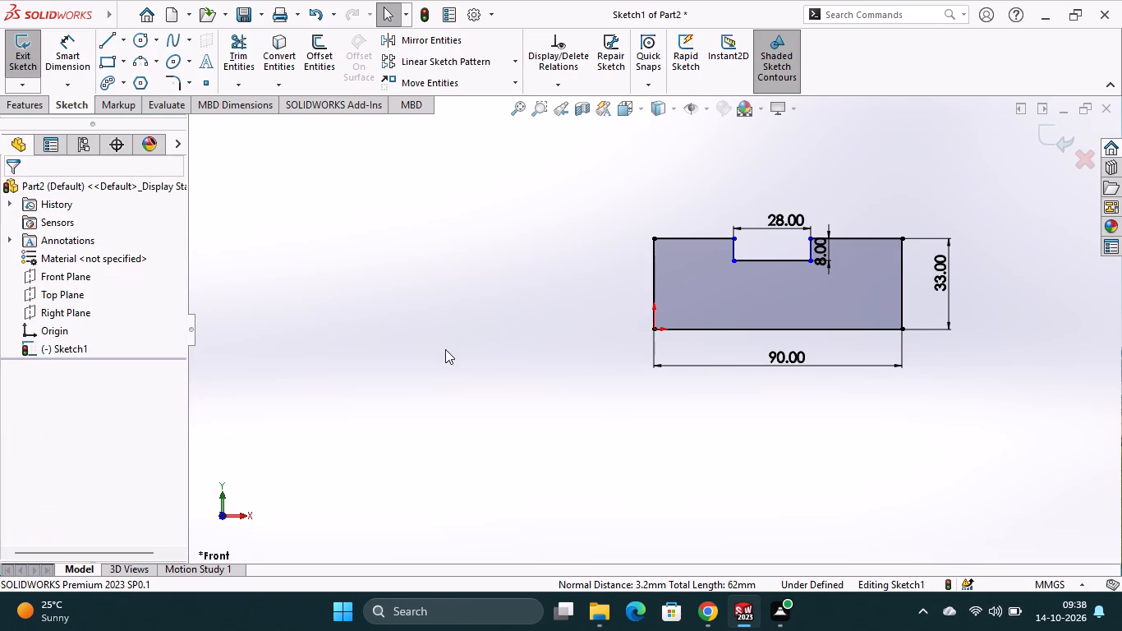
# Draw a vertical centerline from the midpoint of the base line up past the top of the notch.
pyautogui.click(118, 42)
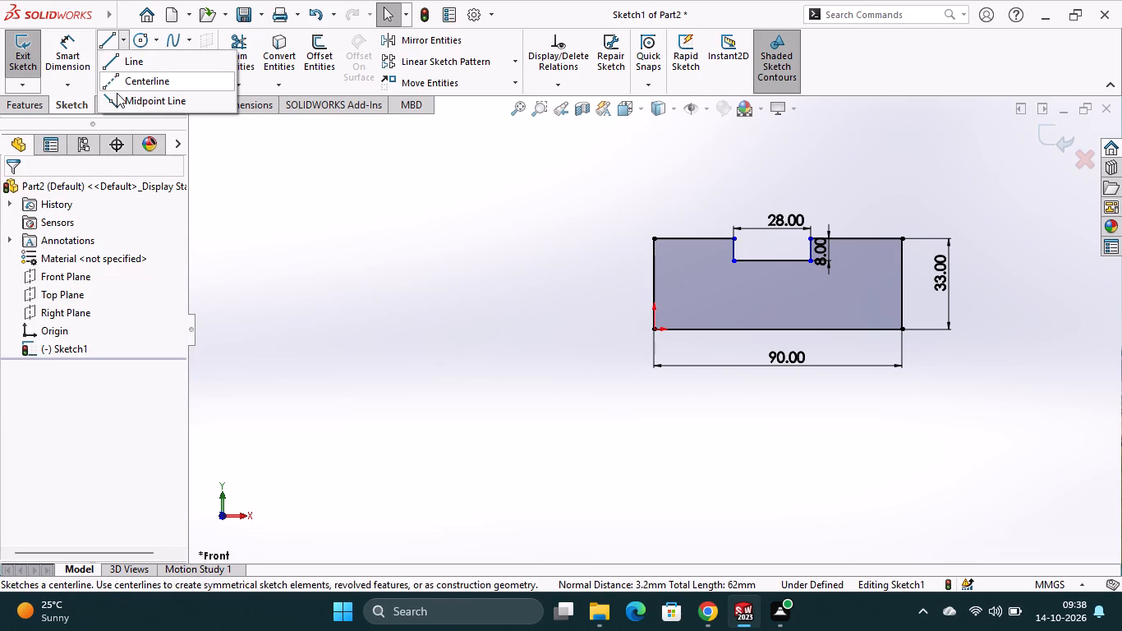
pyautogui.click(125, 85)
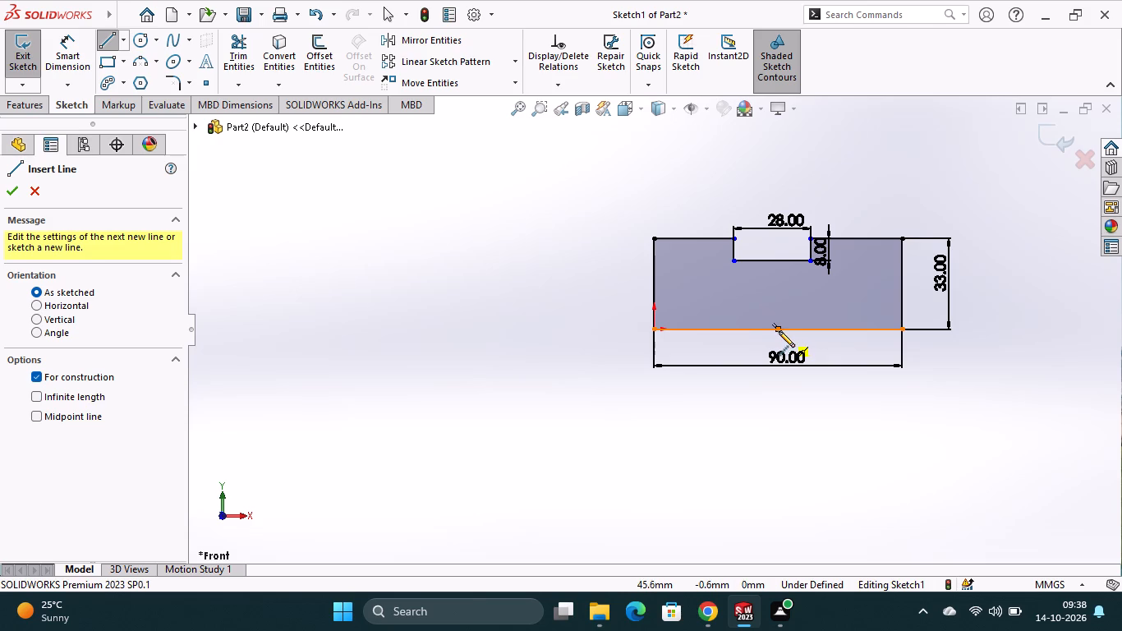
pyautogui.click(778, 329)
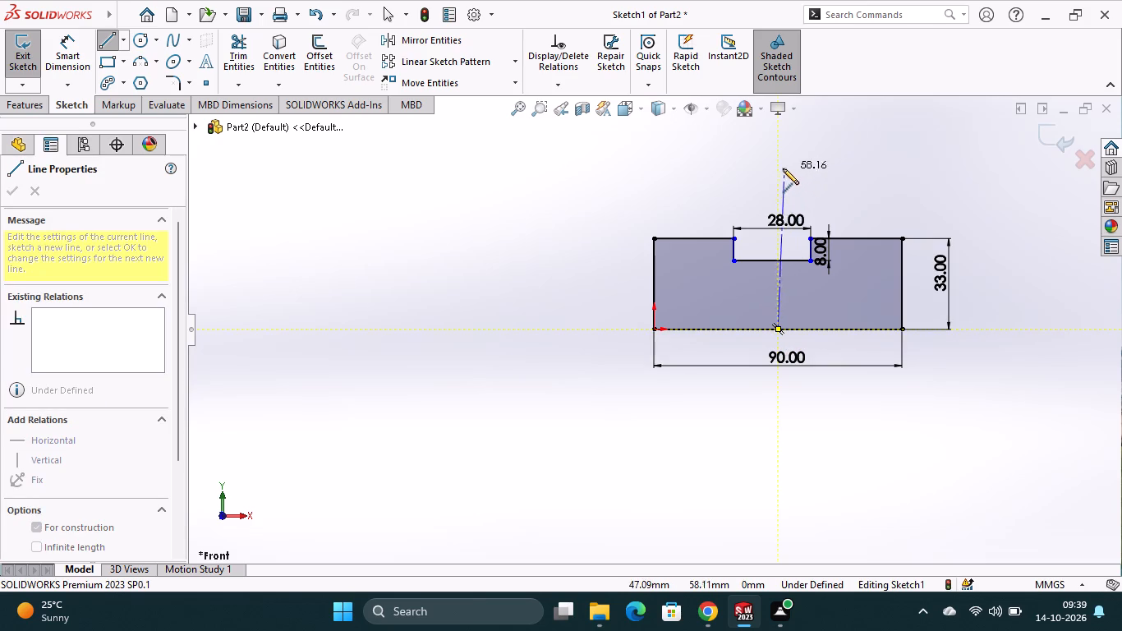
pyautogui.click(779, 165)
pyautogui.press('Escape')
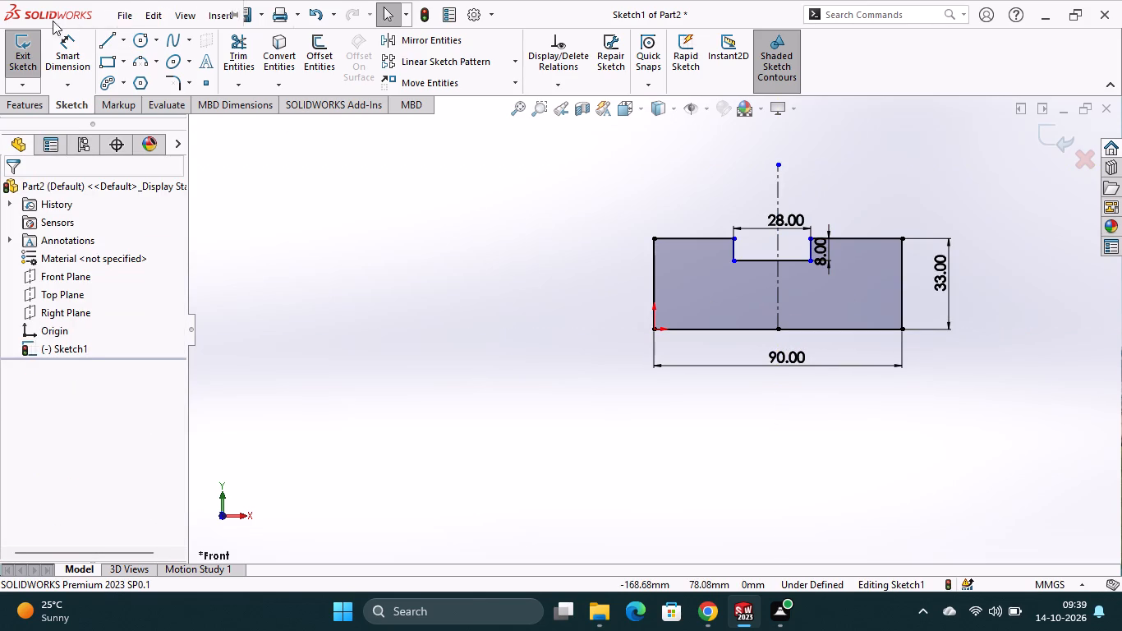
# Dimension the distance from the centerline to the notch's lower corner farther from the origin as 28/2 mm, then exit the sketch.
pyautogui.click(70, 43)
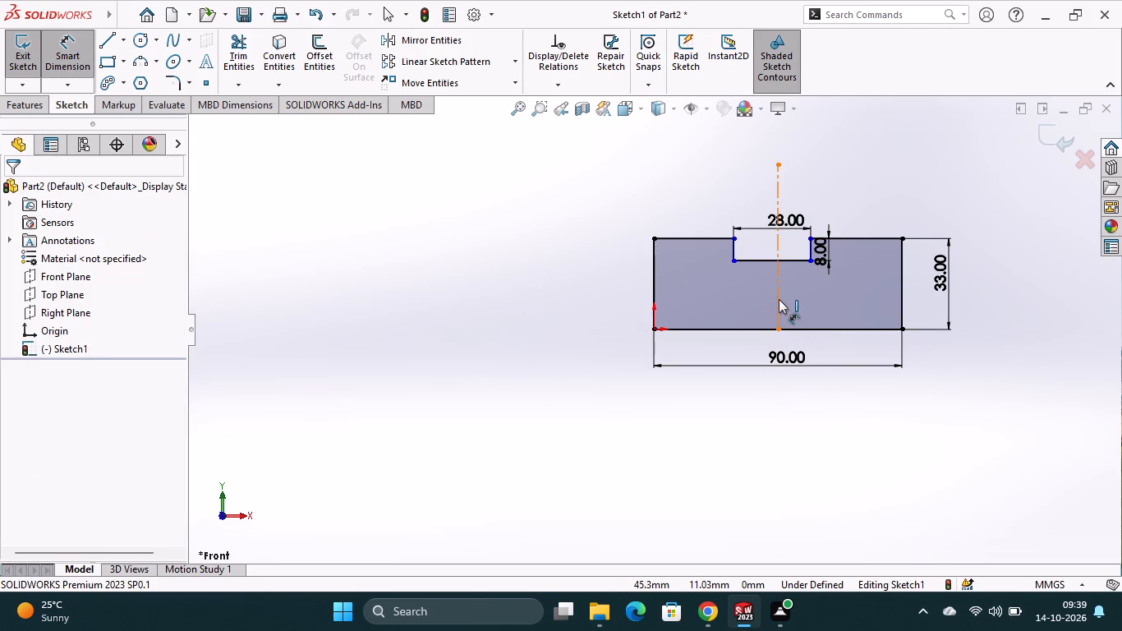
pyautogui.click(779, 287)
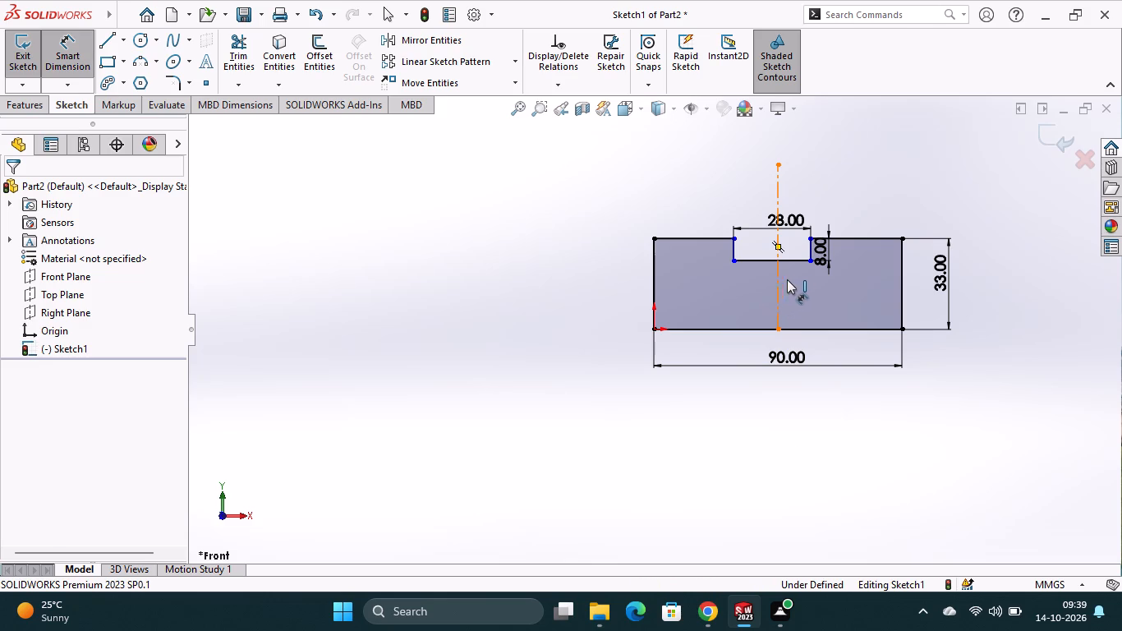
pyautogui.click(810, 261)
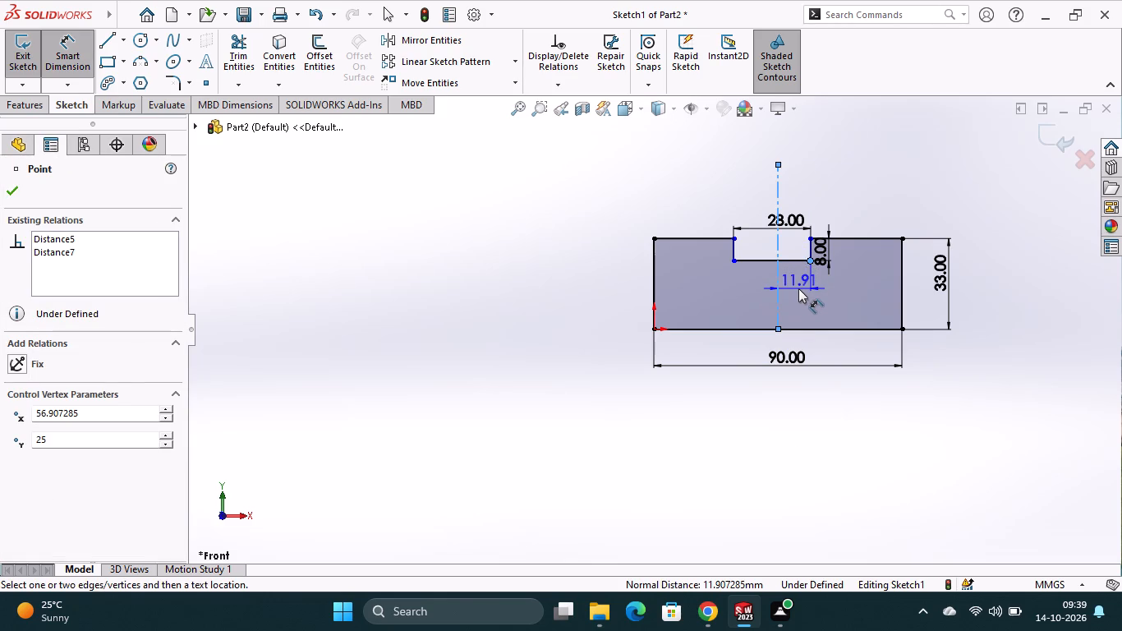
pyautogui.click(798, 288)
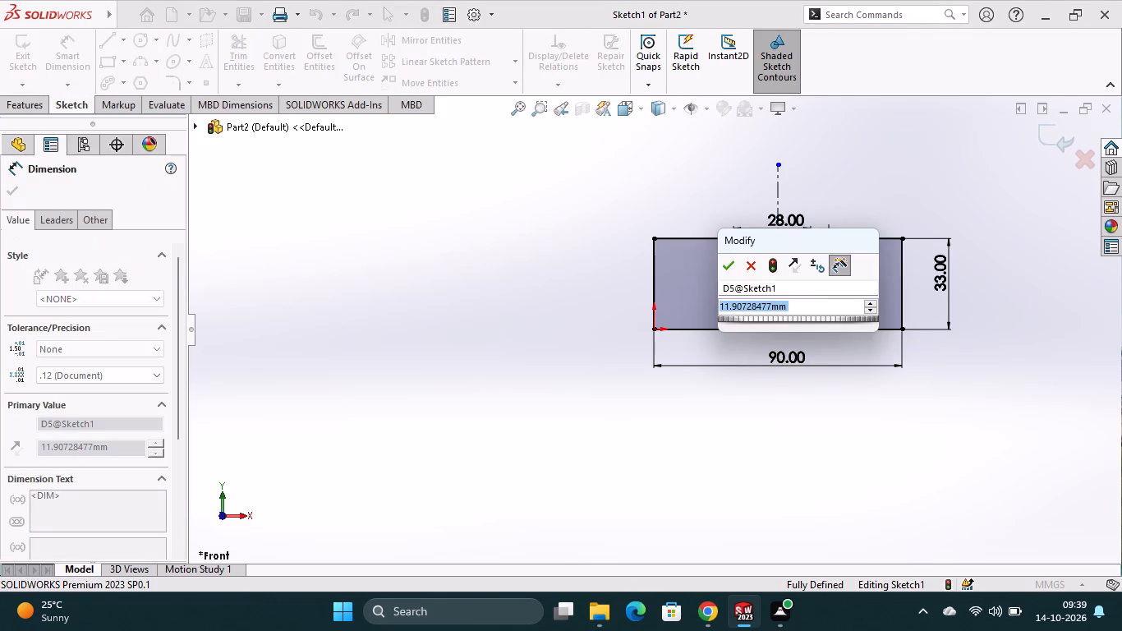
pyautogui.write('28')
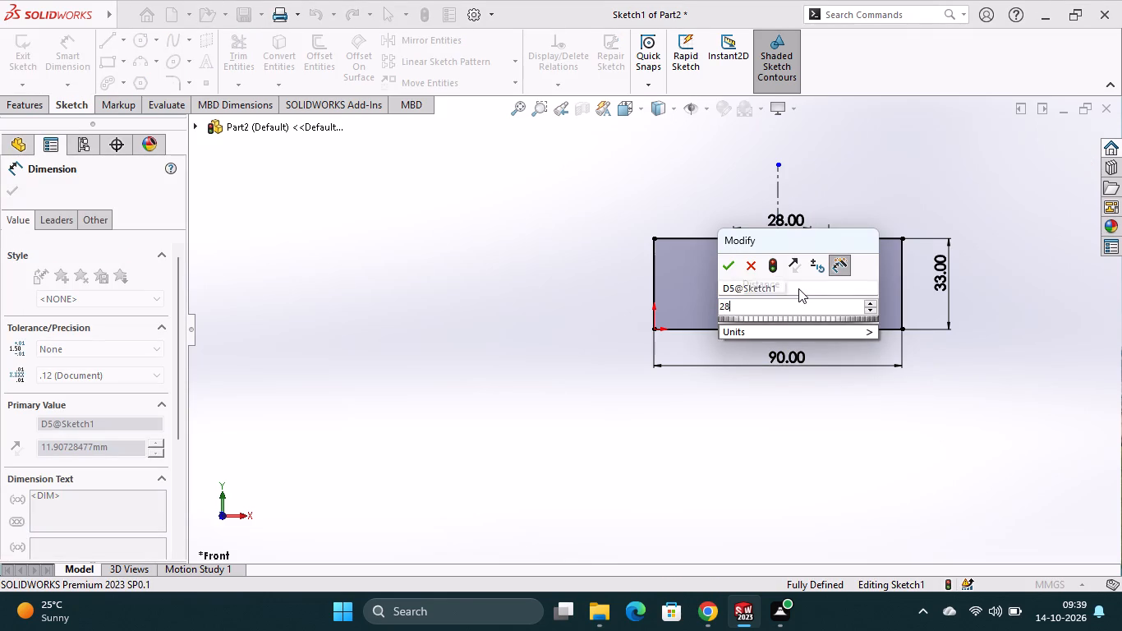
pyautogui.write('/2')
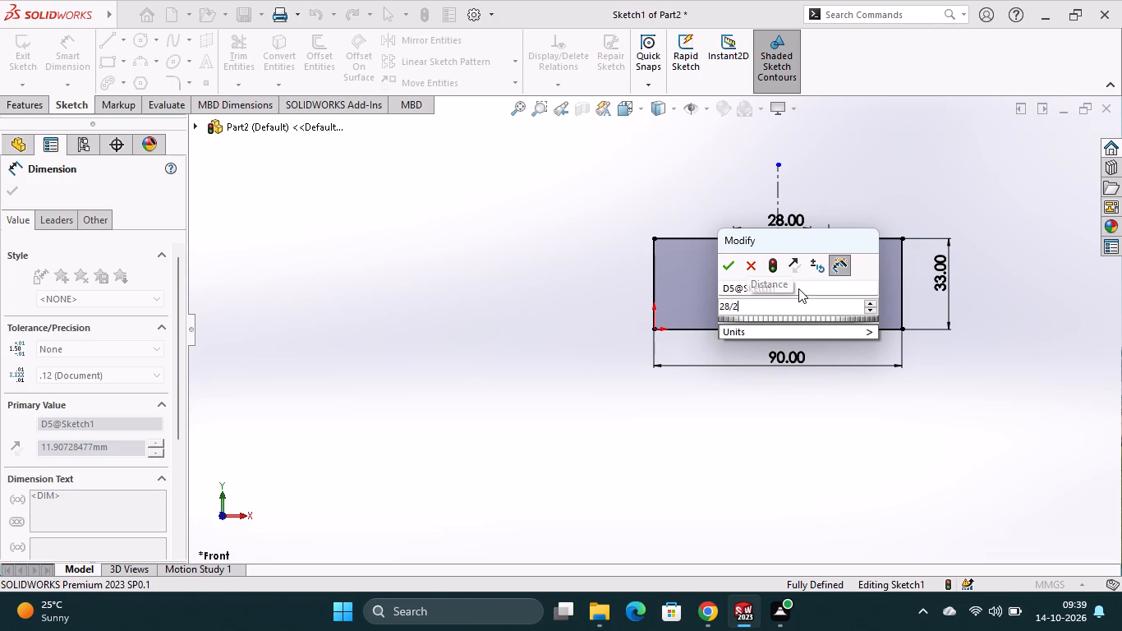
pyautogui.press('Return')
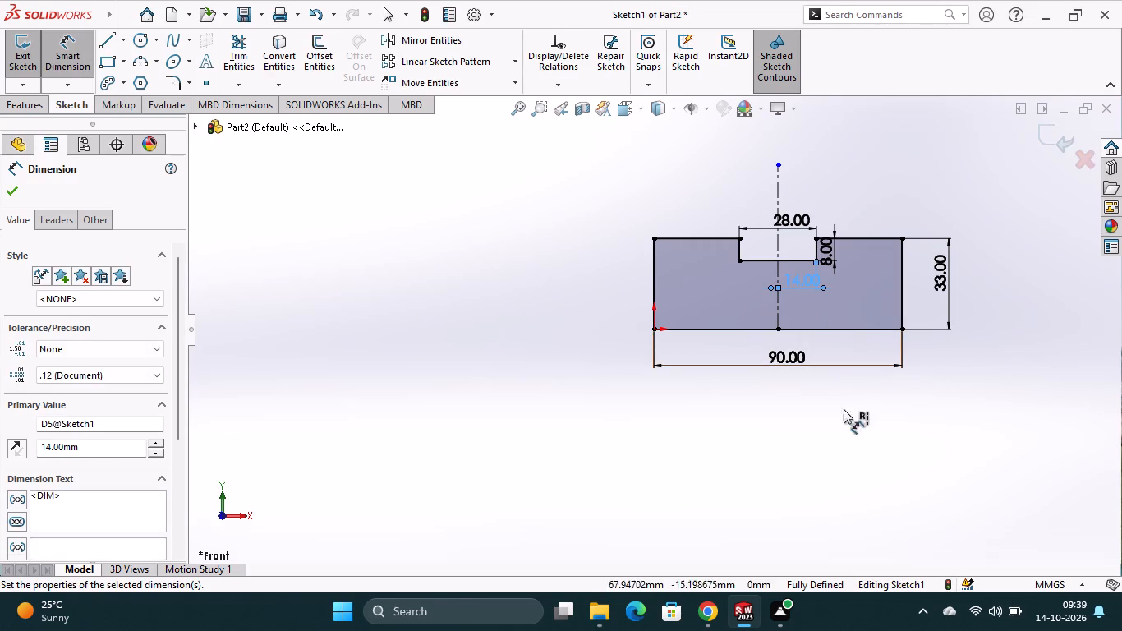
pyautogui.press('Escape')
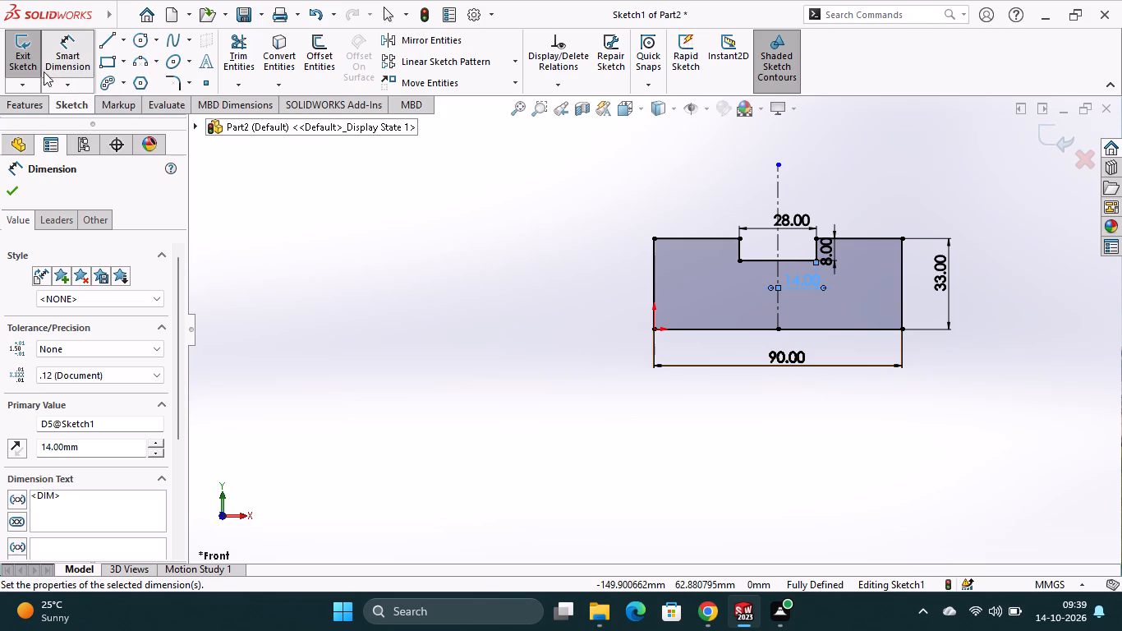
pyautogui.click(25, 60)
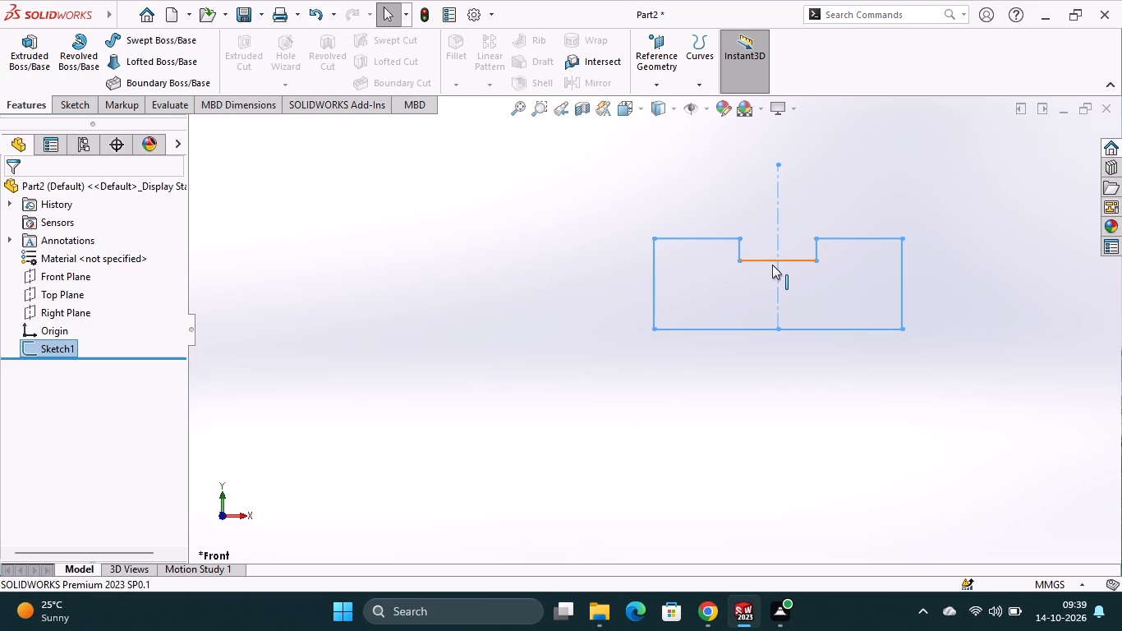
# Reopen the profile sketch and delete the notch's two sides and floor along with both upper edges beside it.
pyautogui.hotkey('ctrl', 'z')
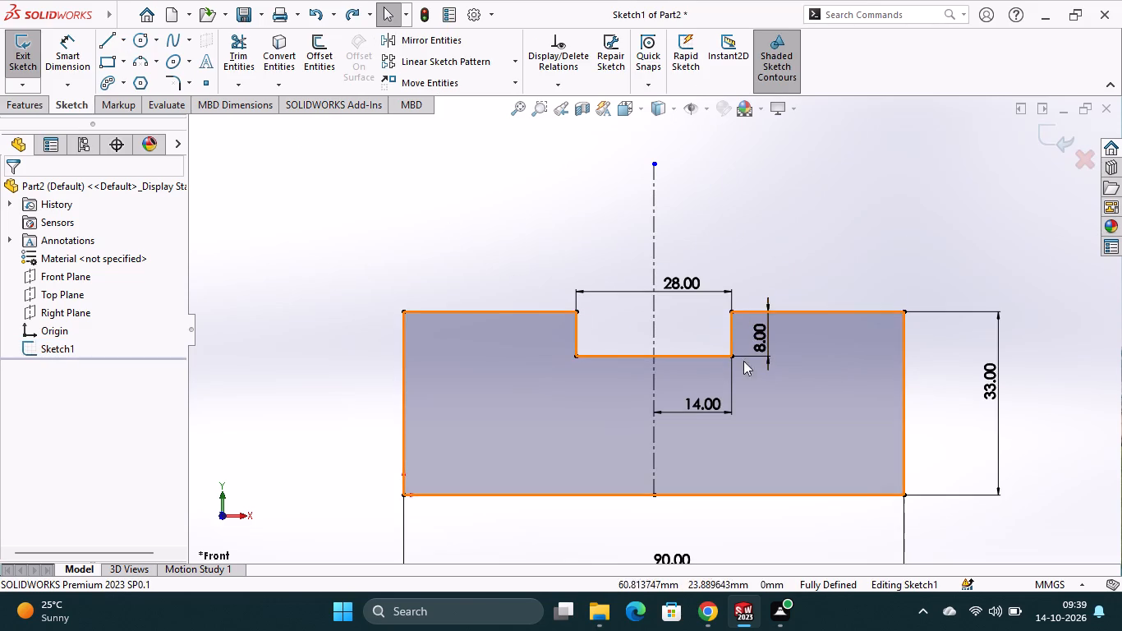
pyautogui.rightClick(732, 339)
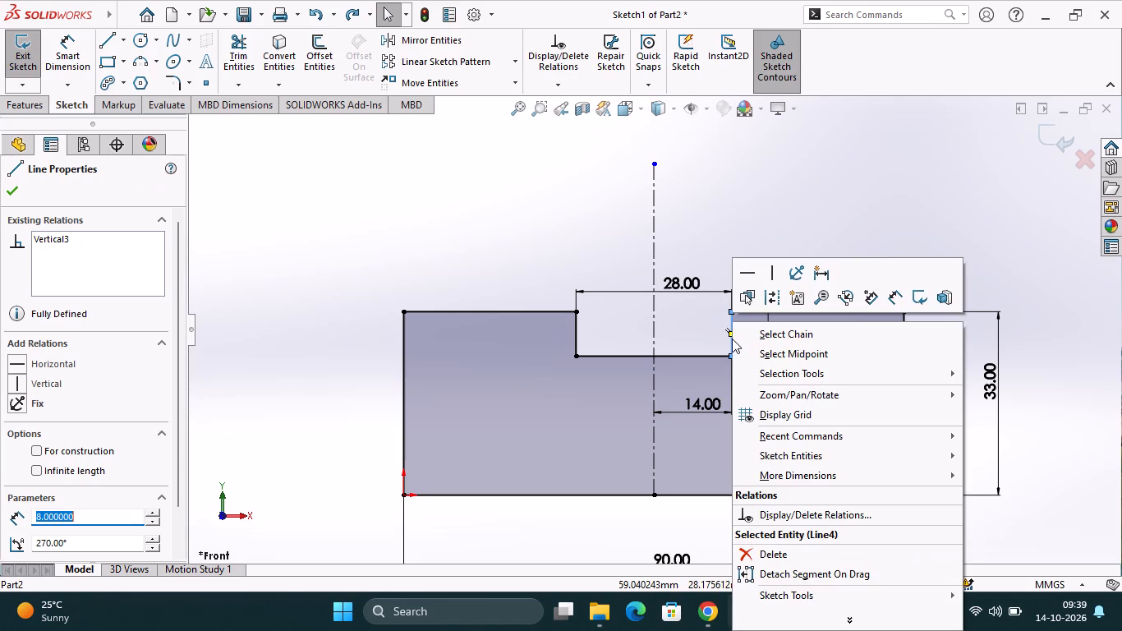
pyautogui.press('Delete')
pyautogui.click(741, 552)
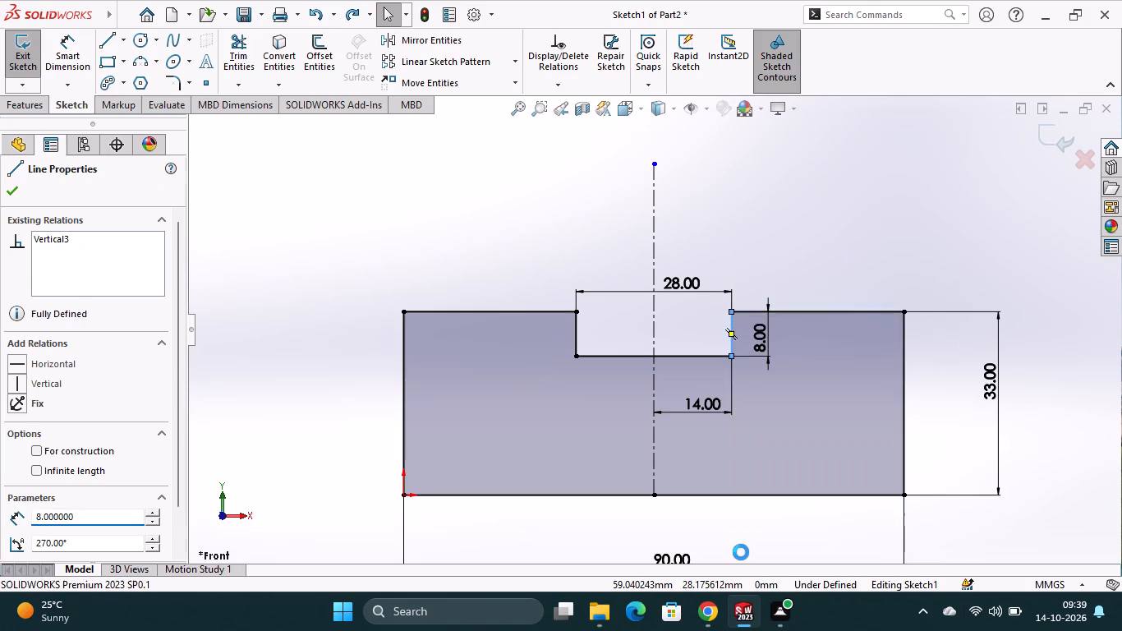
pyautogui.click(701, 358)
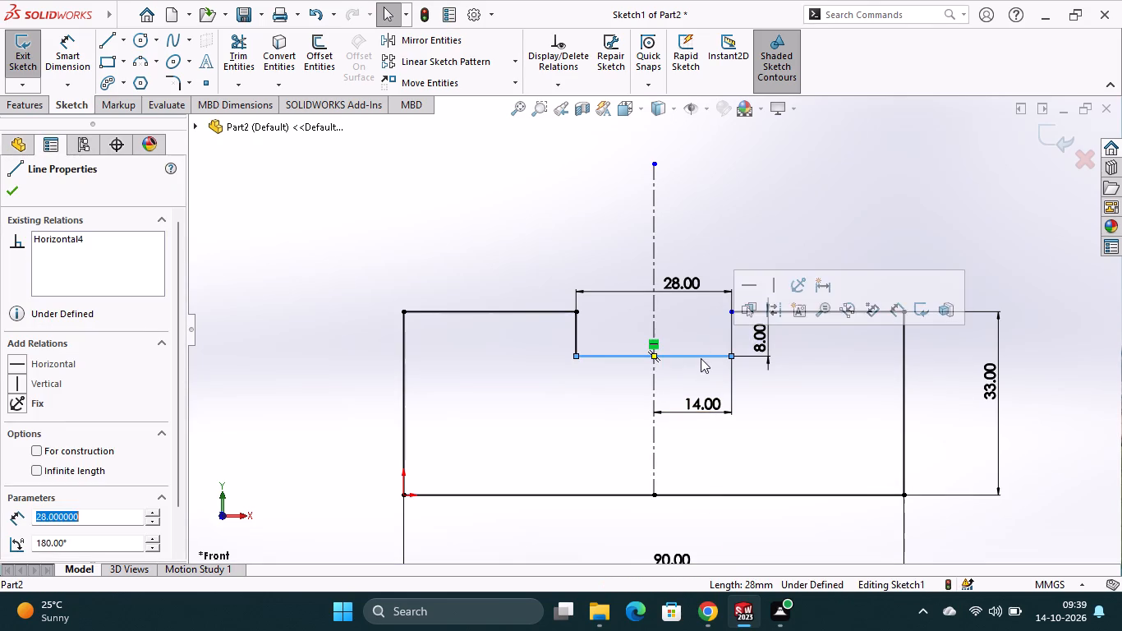
pyautogui.press('Delete')
pyautogui.click(480, 302)
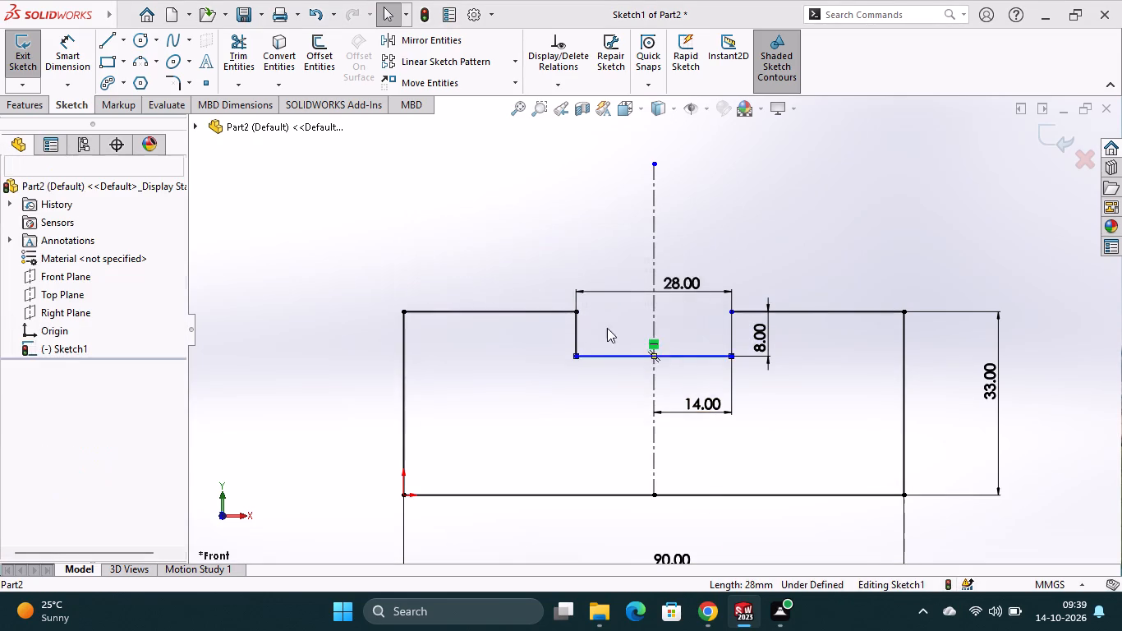
pyautogui.click(575, 334)
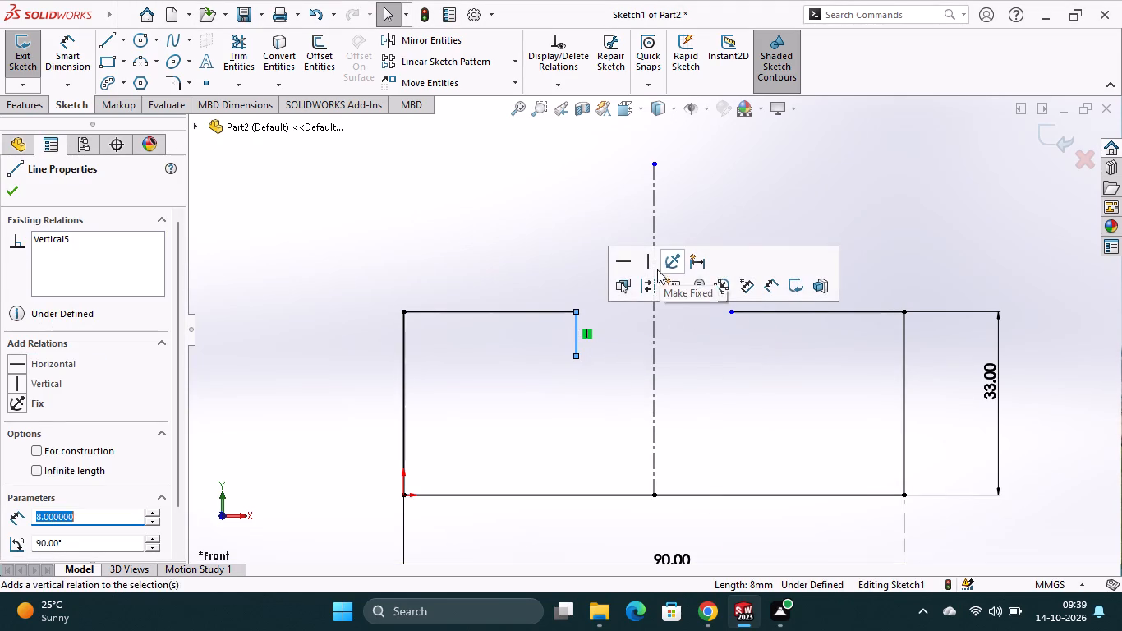
pyautogui.press('Delete')
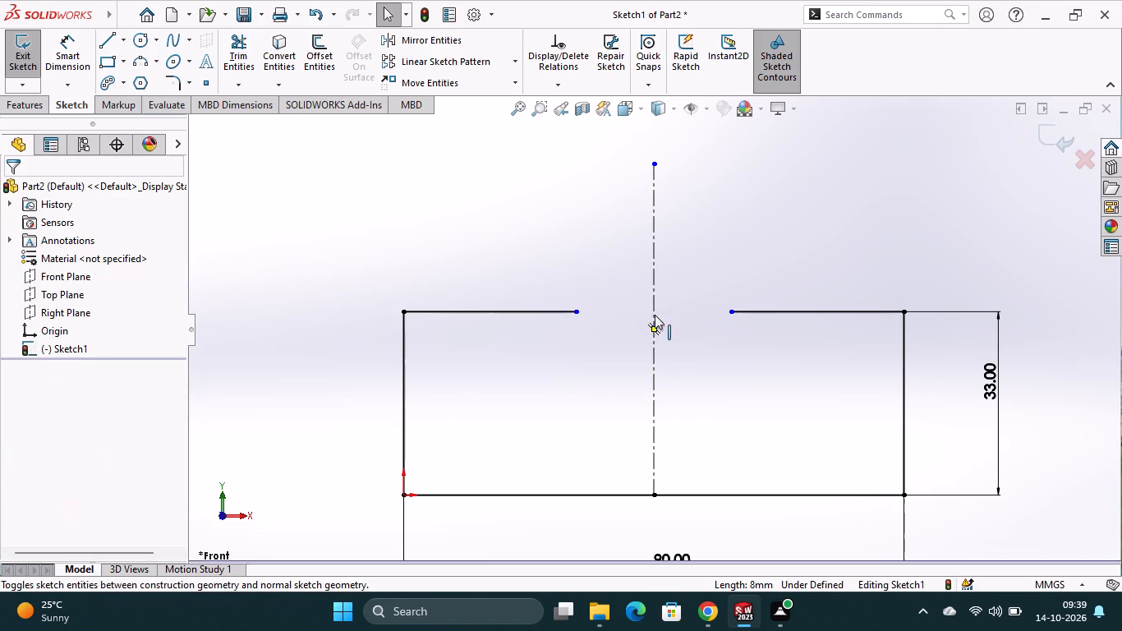
pyautogui.click(766, 310)
pyautogui.press('Delete')
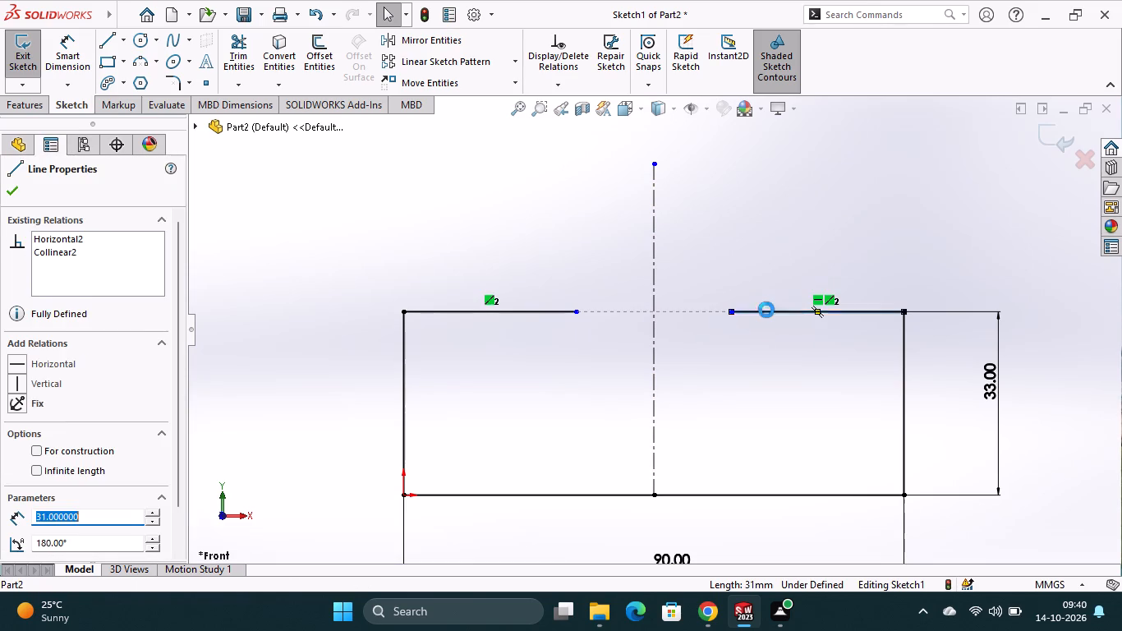
pyautogui.click(506, 311)
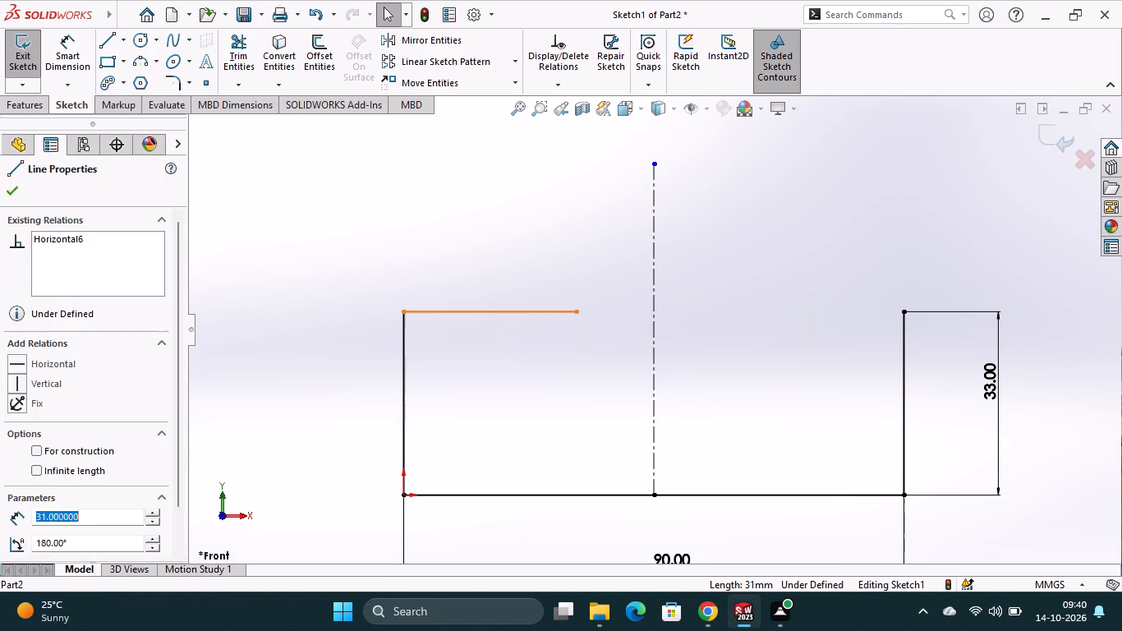
pyautogui.press('Delete')
# Close the profile with a 90 mm horizontal line joining the upper ends of the two vertical edges, and exit the sketch.
pyautogui.click(106, 43)
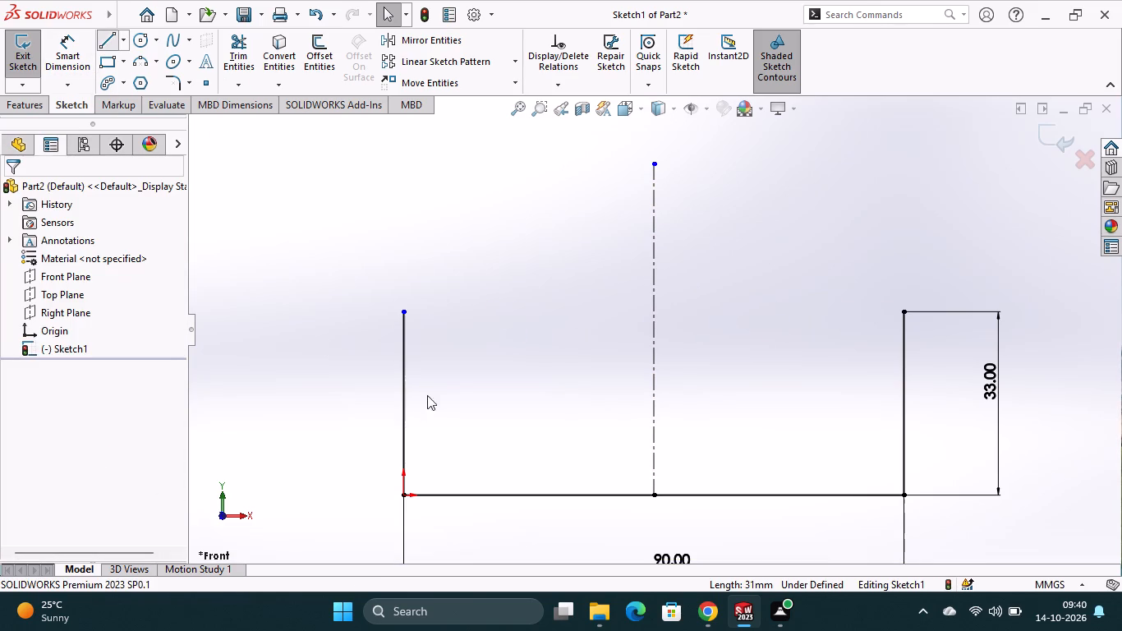
pyautogui.click(402, 311)
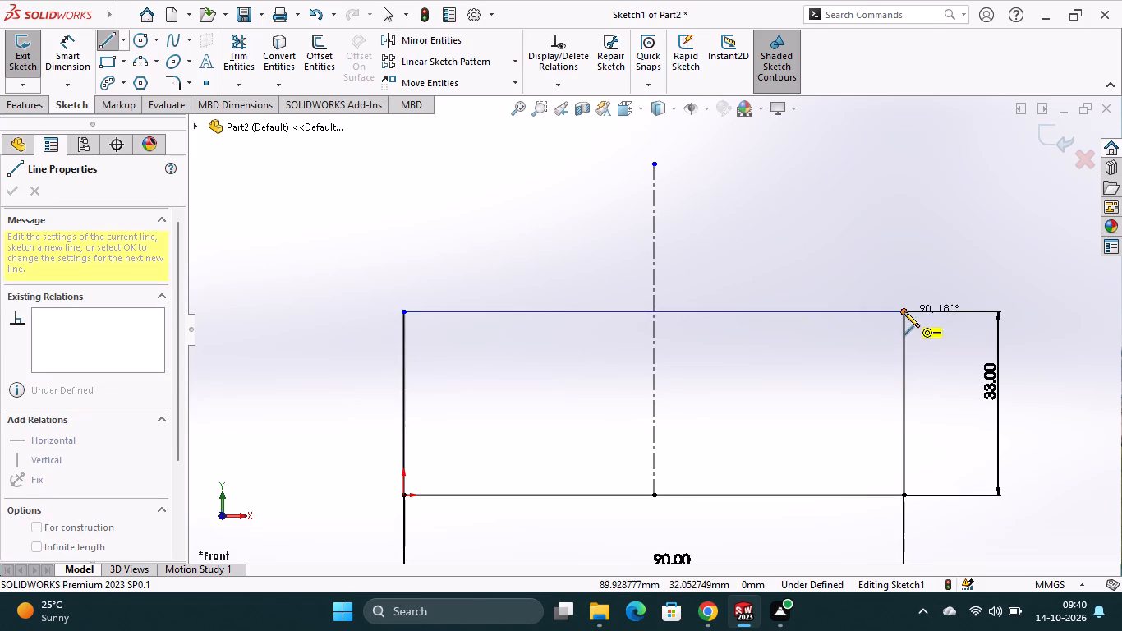
pyautogui.click(904, 311)
pyautogui.press('Escape')
pyautogui.press('Escape')
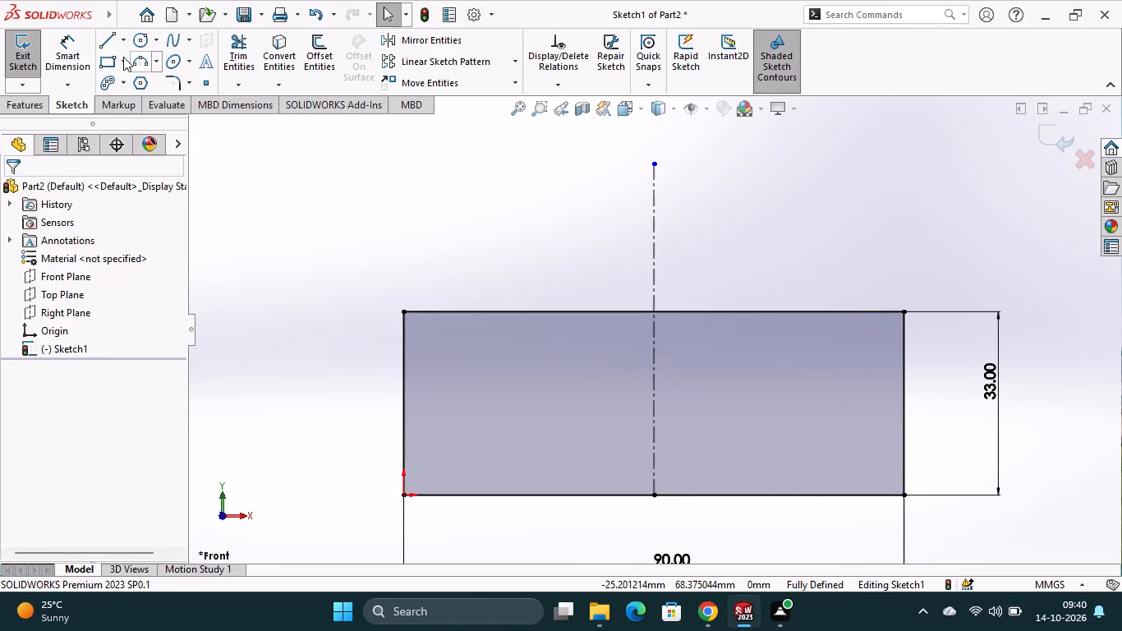
pyautogui.click(22, 38)
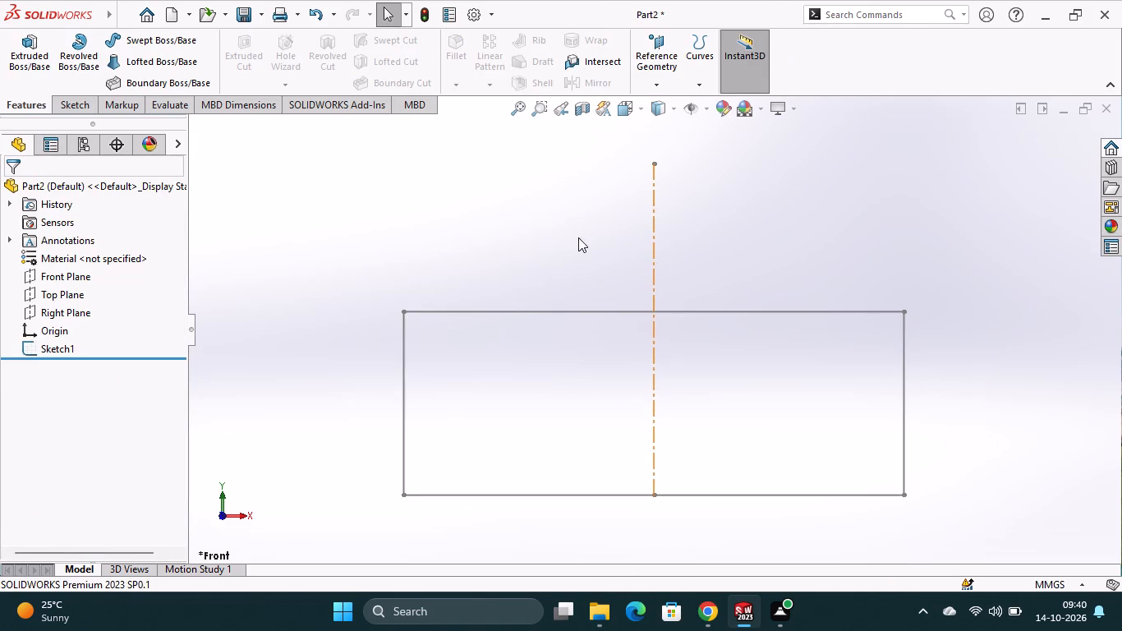
# Extrude the rectangular profile as a boss with a Mid Plane end condition and a depth of 64 mm.
pyautogui.click(33, 68)
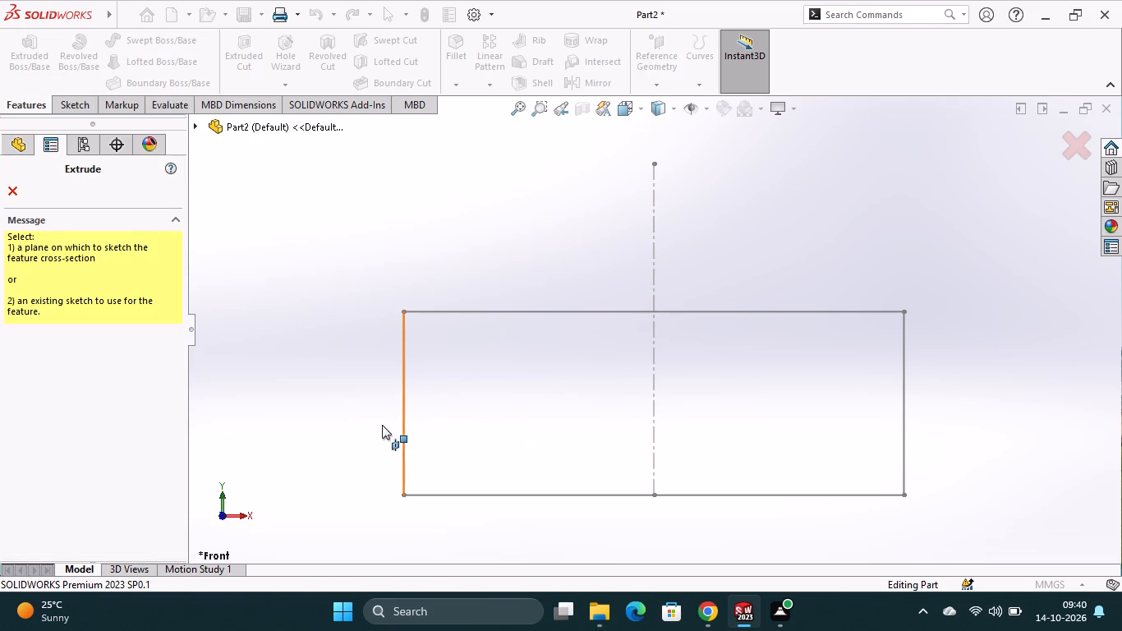
pyautogui.click(404, 414)
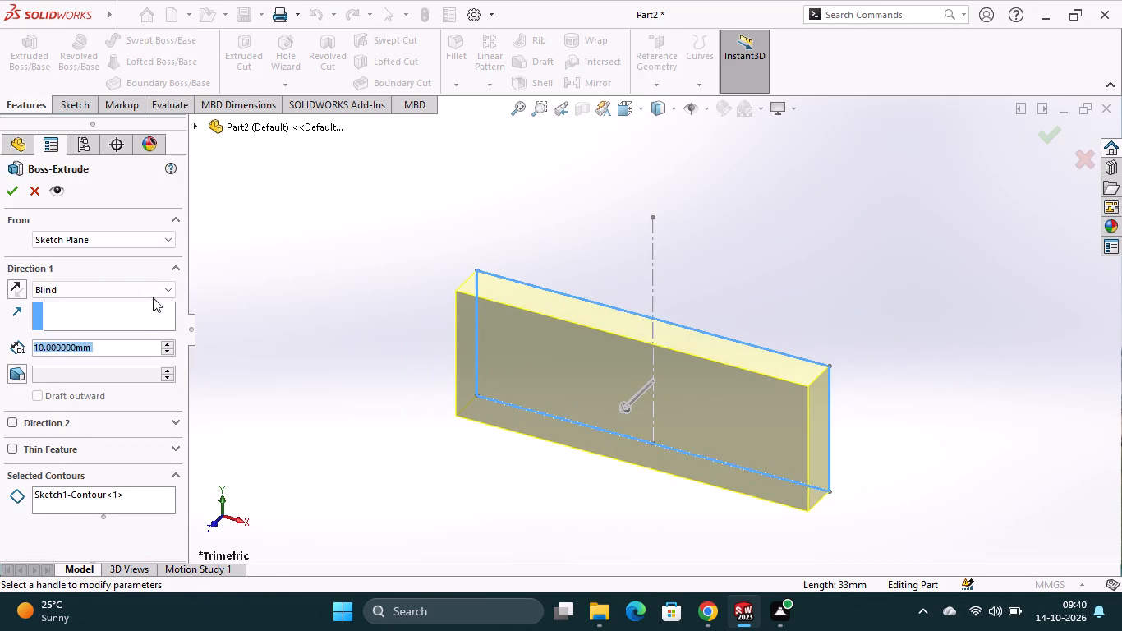
pyautogui.click(125, 286)
pyautogui.click(107, 361)
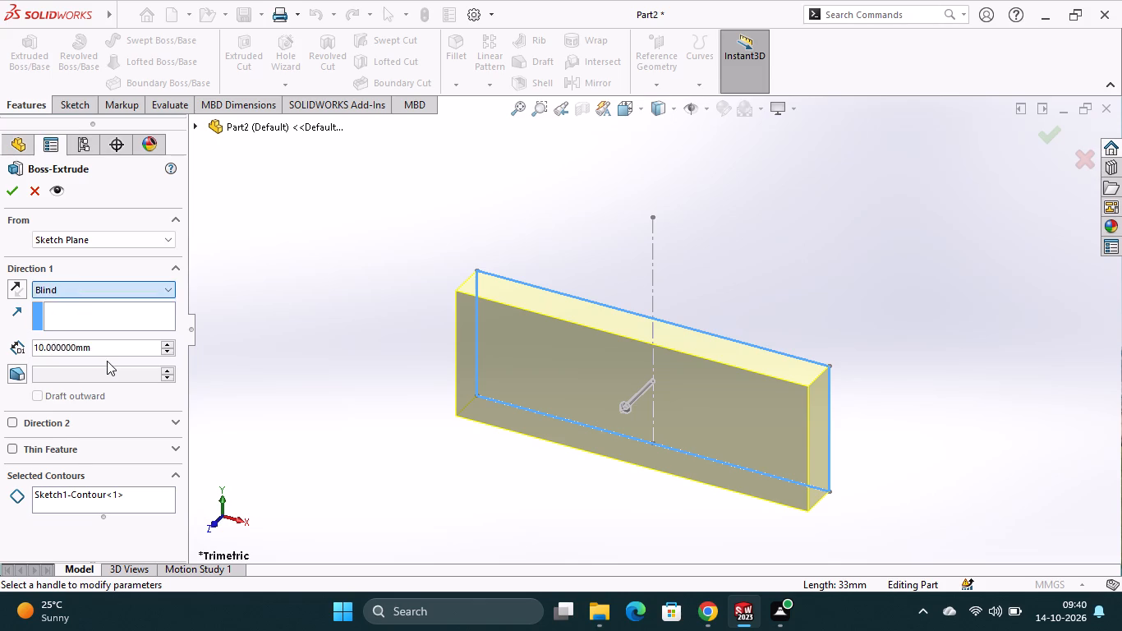
pyautogui.write('64')
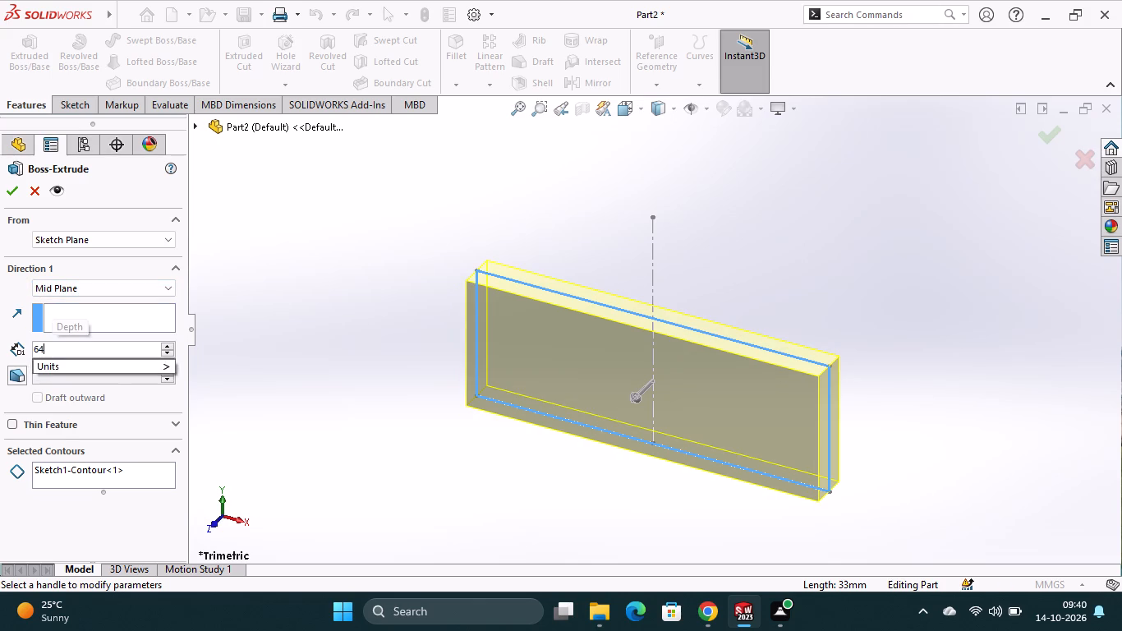
pyautogui.press('Return')
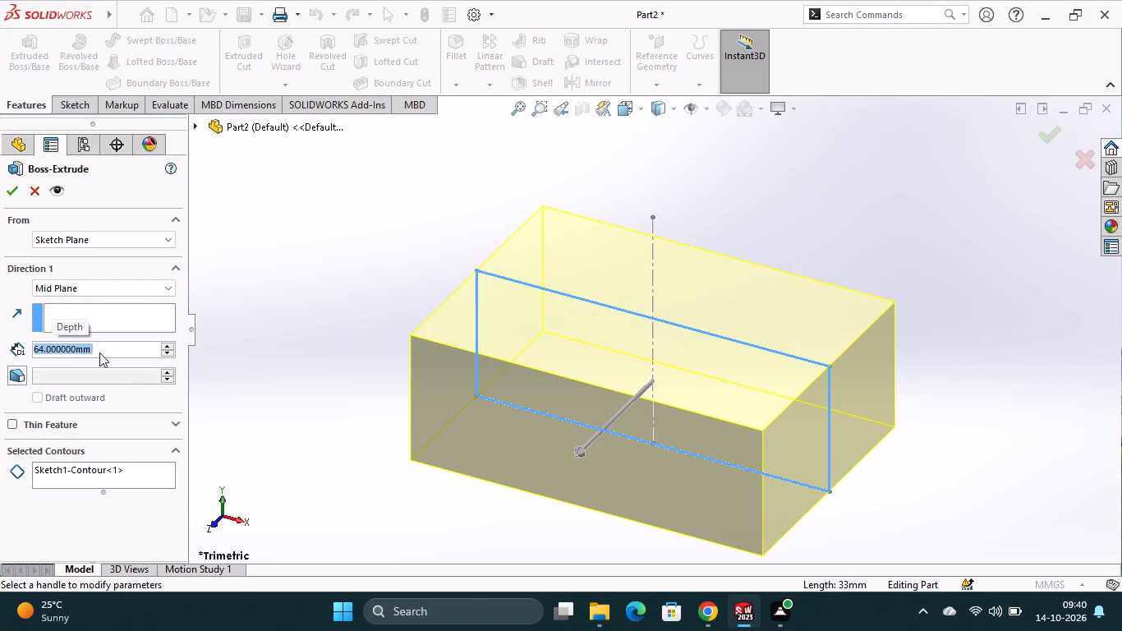
pyautogui.click(4, 191)
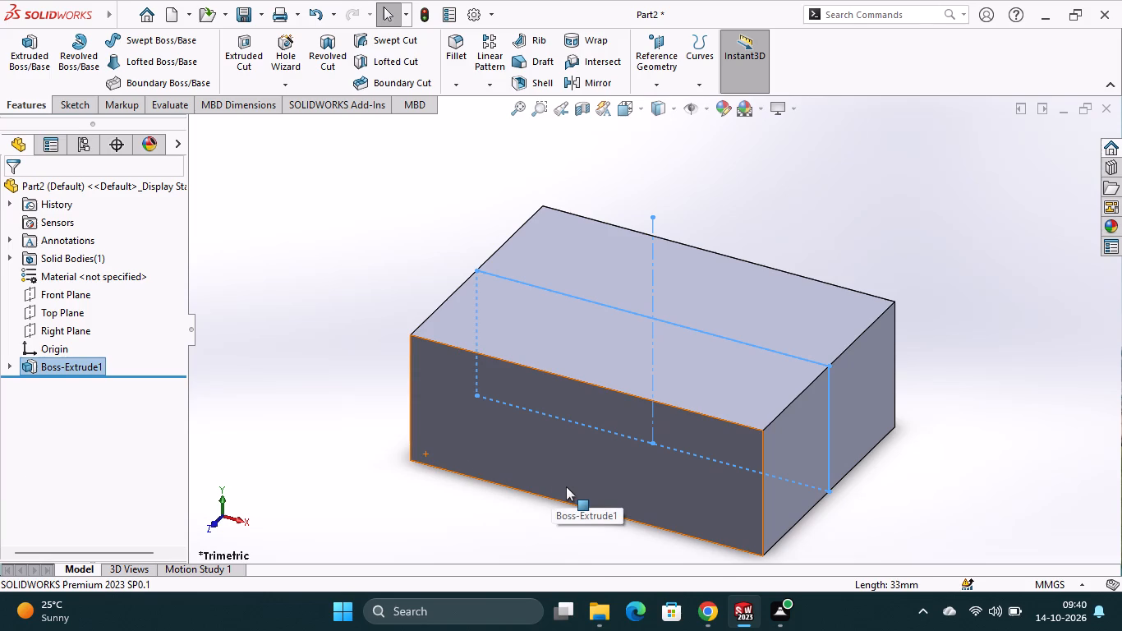
pyautogui.press('Escape')
# Sketch on the block's front face a vertical centerline about 44 mm long, from the bottom edge's midpoint up past the top edge.
pyautogui.click(569, 483)
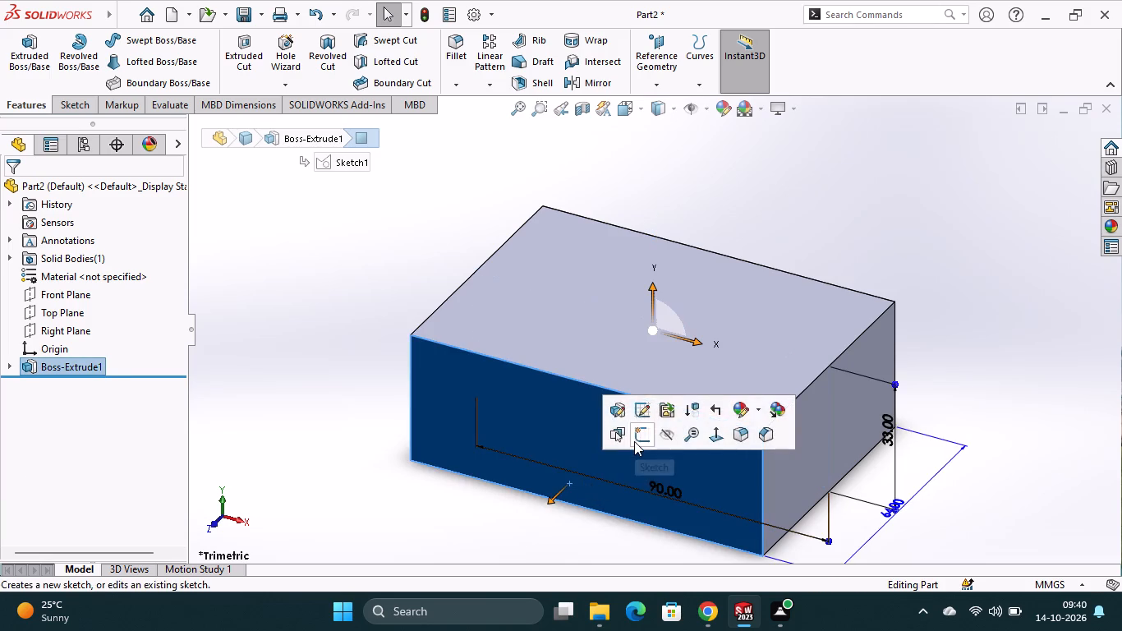
pyautogui.click(633, 441)
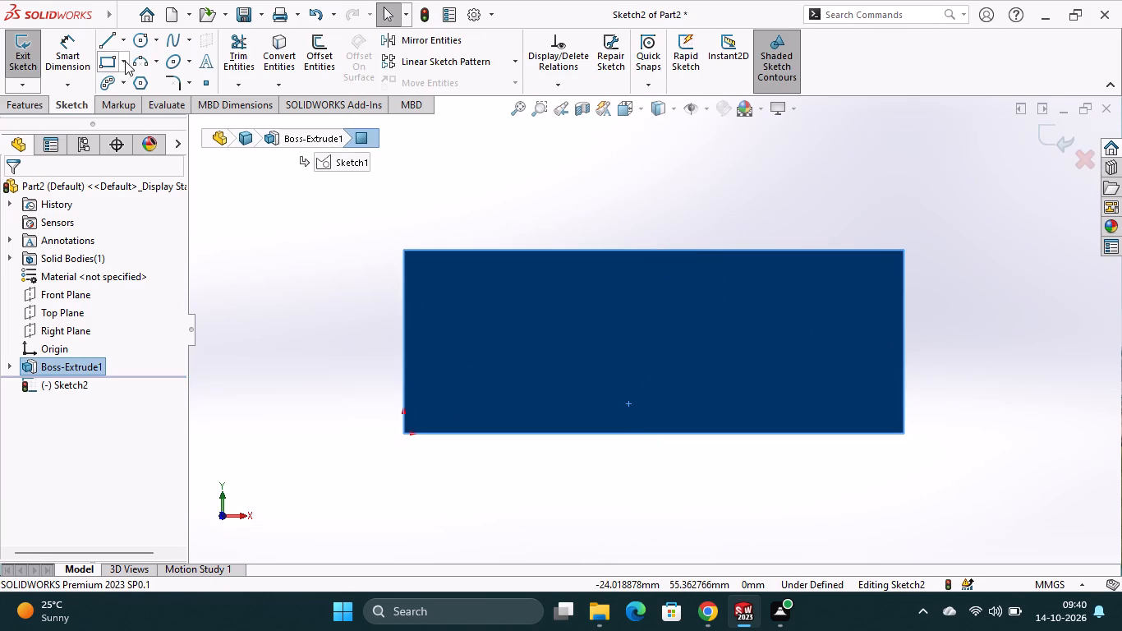
pyautogui.click(124, 44)
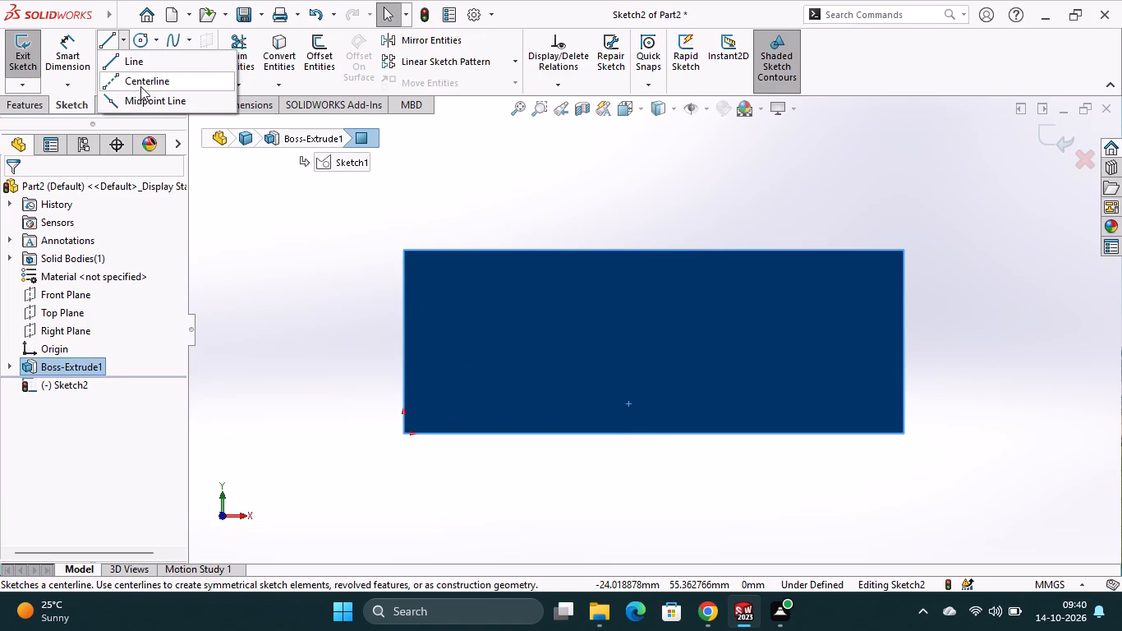
pyautogui.click(140, 86)
pyautogui.click(656, 432)
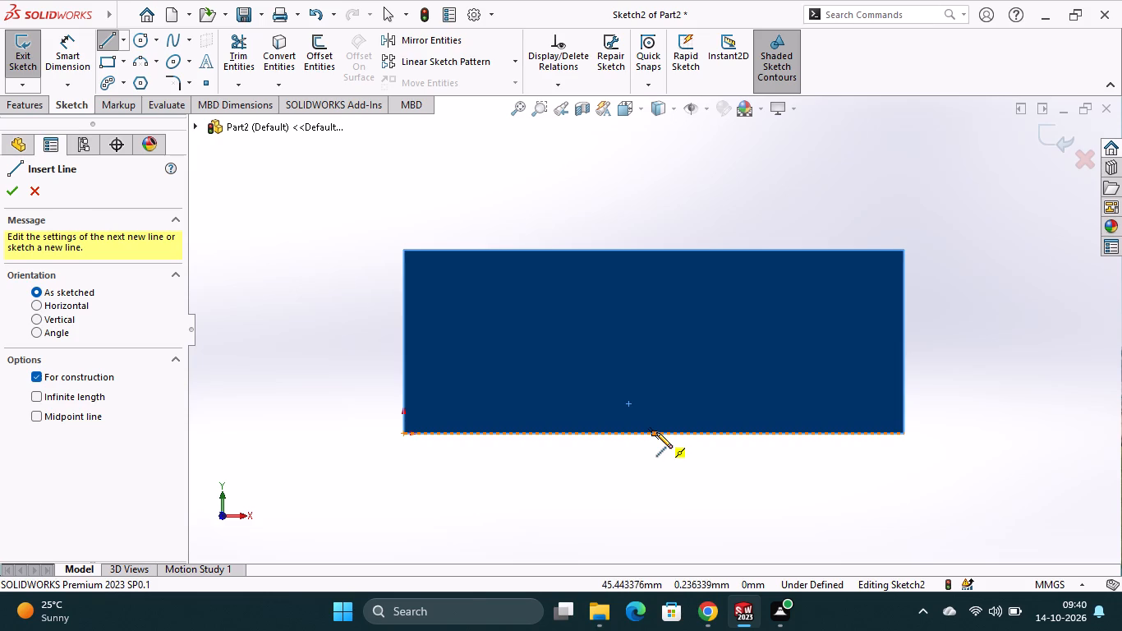
pyautogui.click(658, 187)
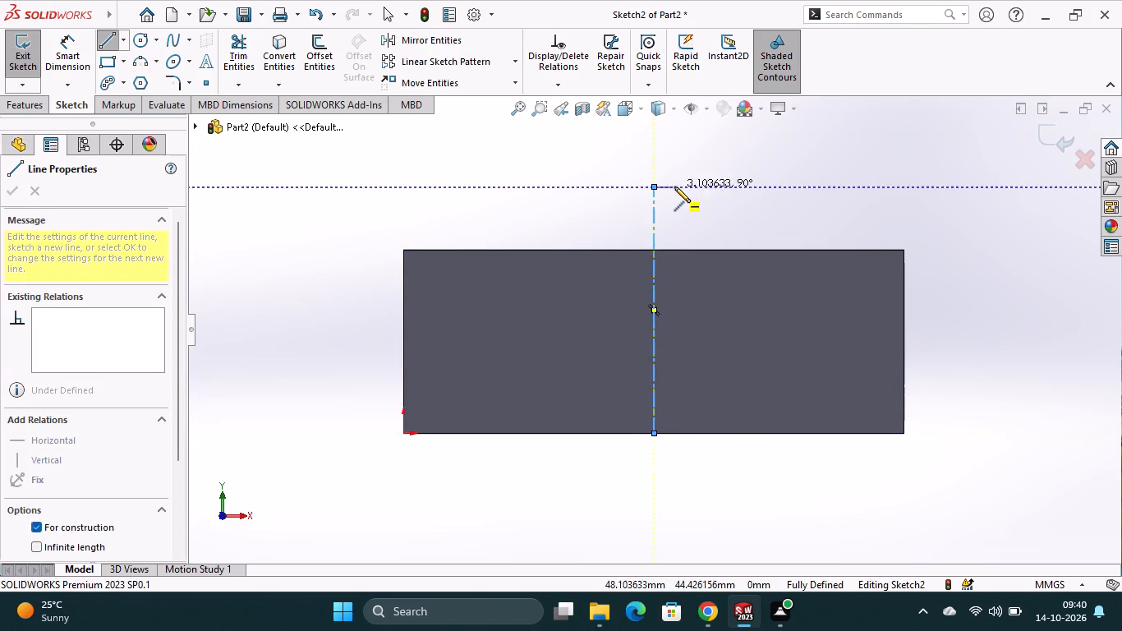
pyautogui.press('Escape')
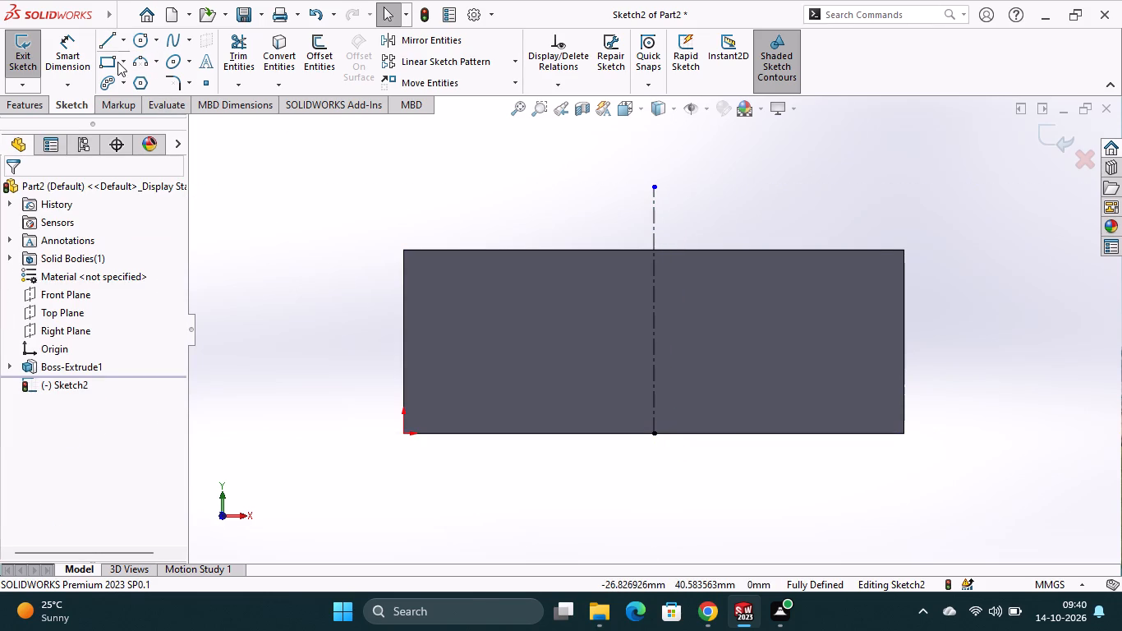
# Sketch a center rectangle about 18.6 by 15.8 mm, centred on the midpoint of the block's bottom edge.
pyautogui.click(123, 62)
pyautogui.click(117, 104)
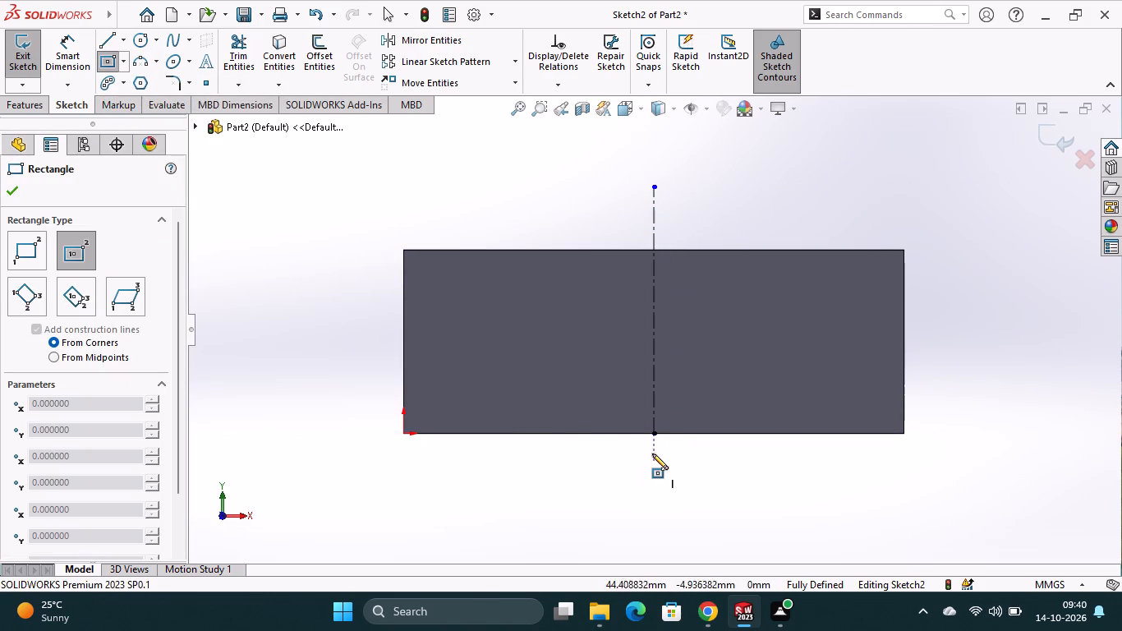
pyautogui.click(654, 434)
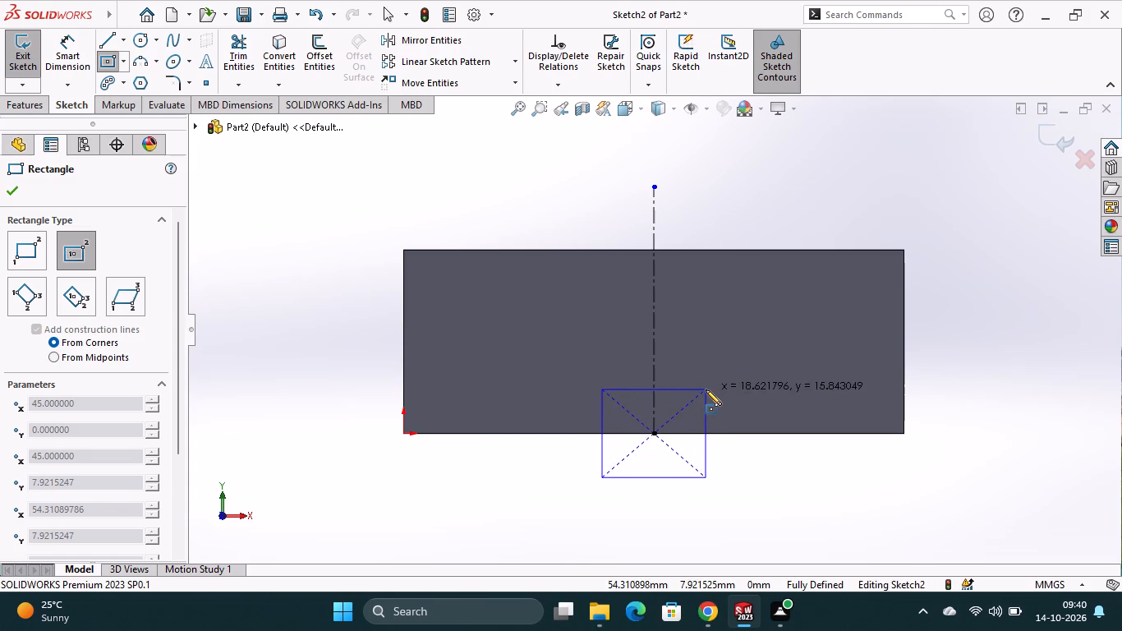
pyautogui.click(706, 389)
pyautogui.press('Escape')
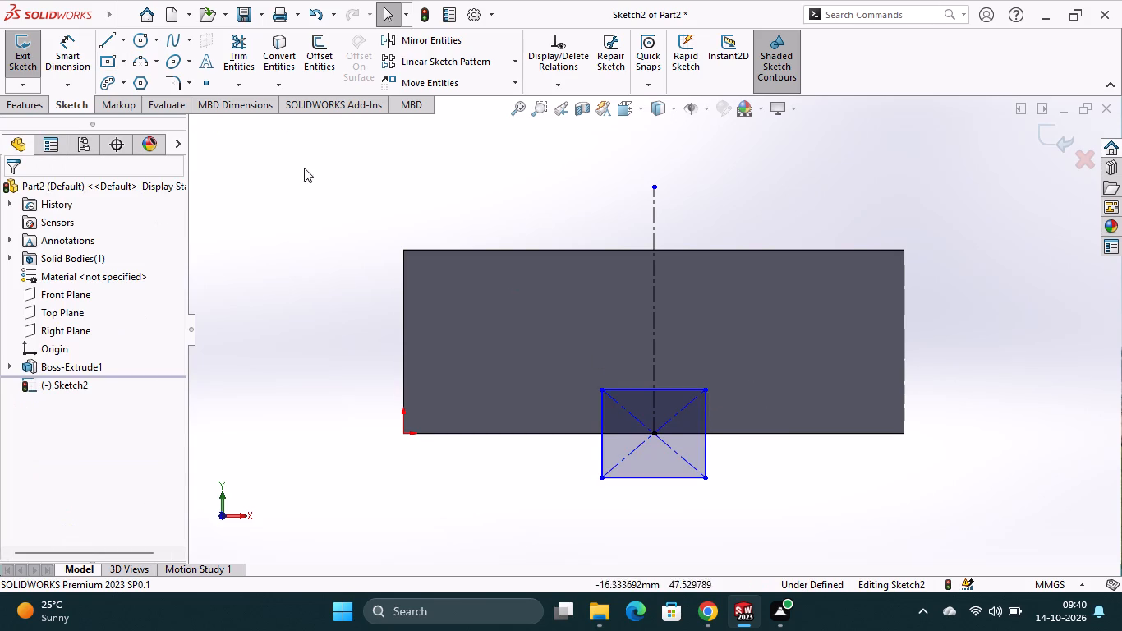
# Dimension the rectangle's top edge to 26 mm and its vertical side to 28 mm.
pyautogui.click(78, 55)
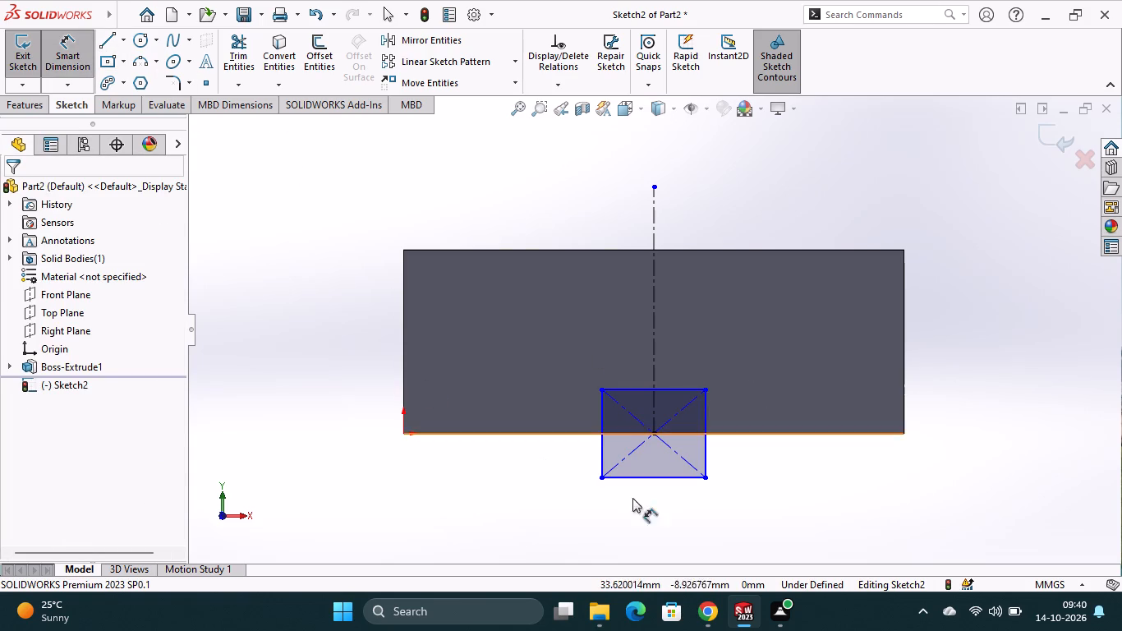
pyautogui.click(665, 389)
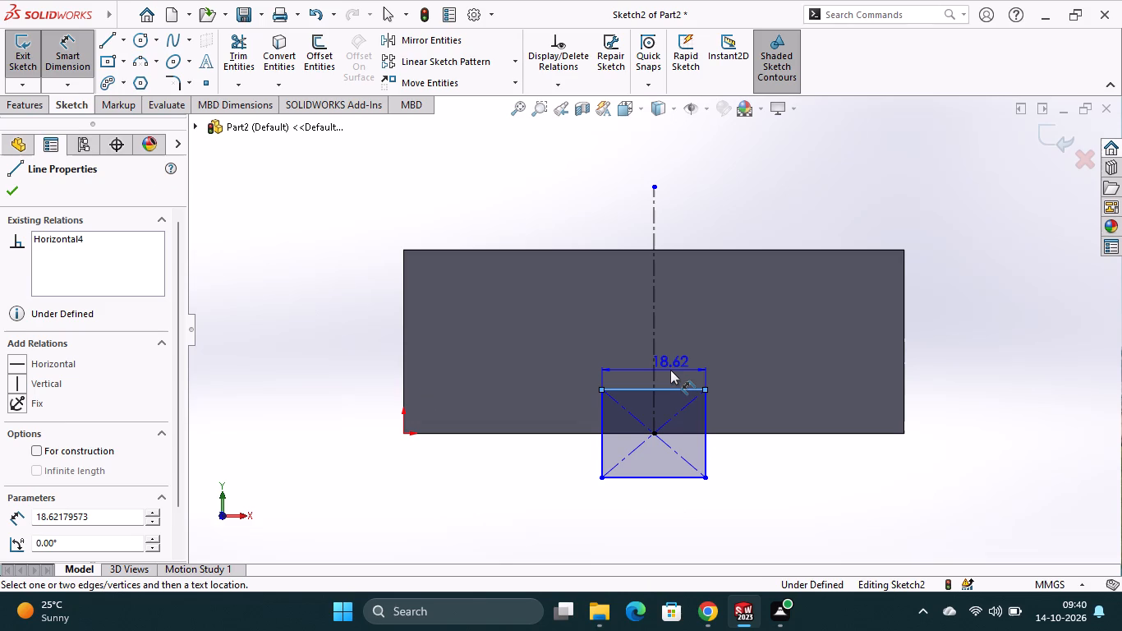
pyautogui.click(670, 370)
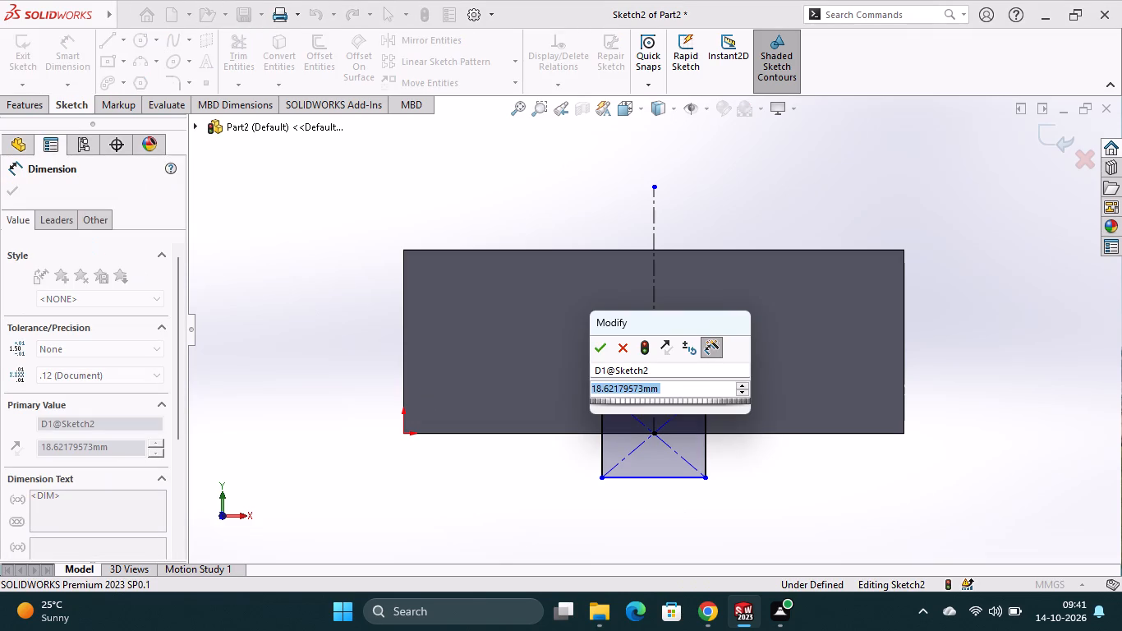
pyautogui.press('2')
pyautogui.press('6')
pyautogui.press('Return')
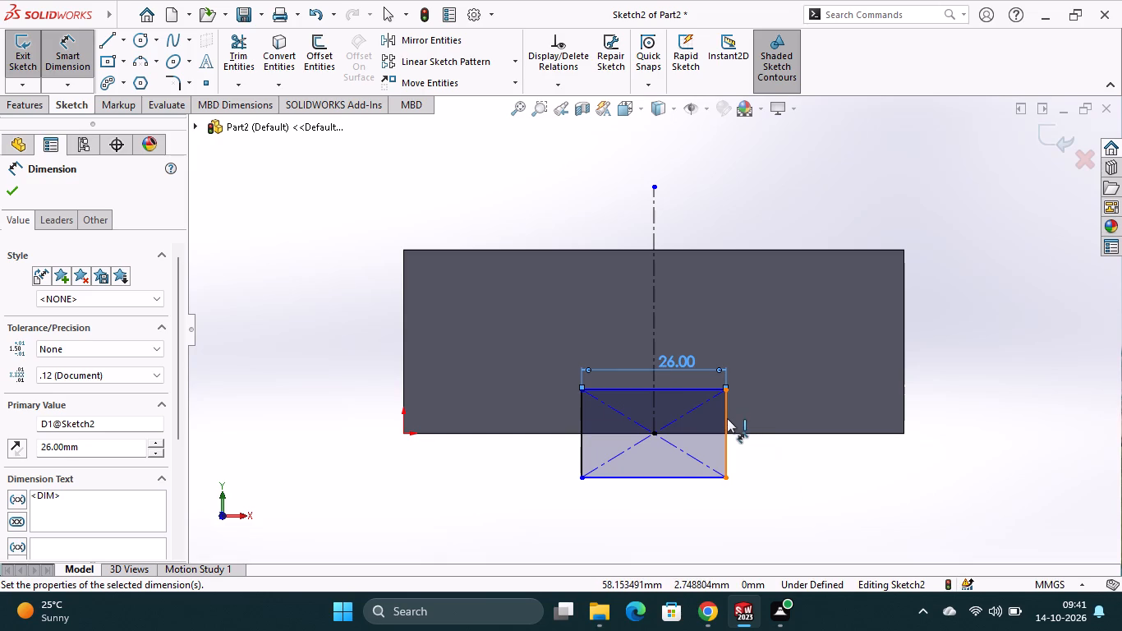
pyautogui.click(727, 418)
pyautogui.click(756, 423)
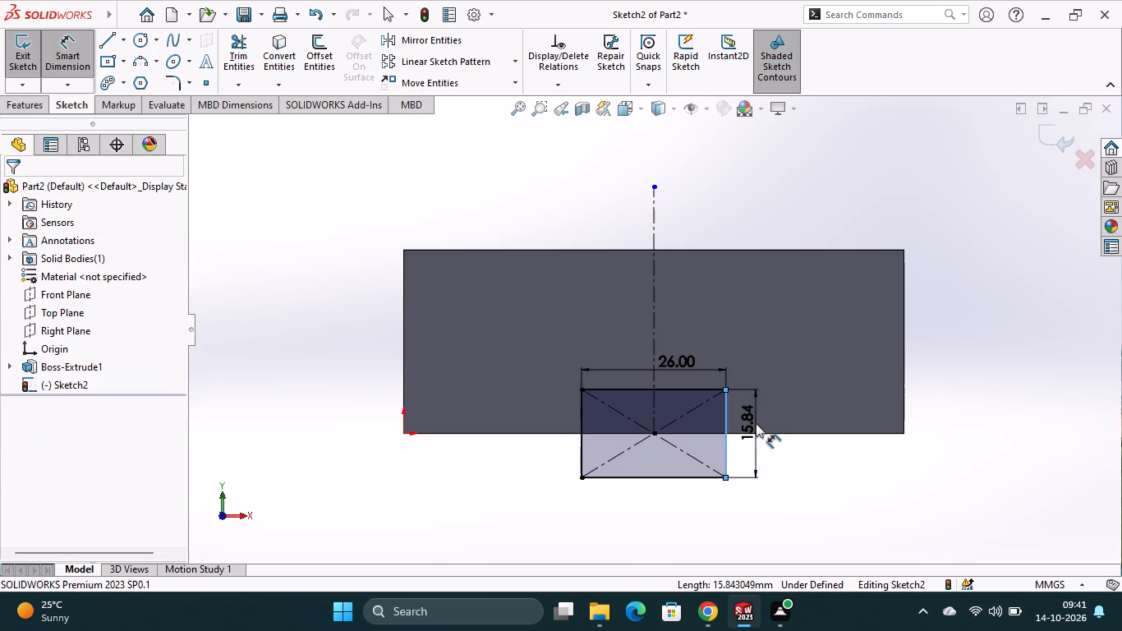
pyautogui.write('28')
pyautogui.press('Return')
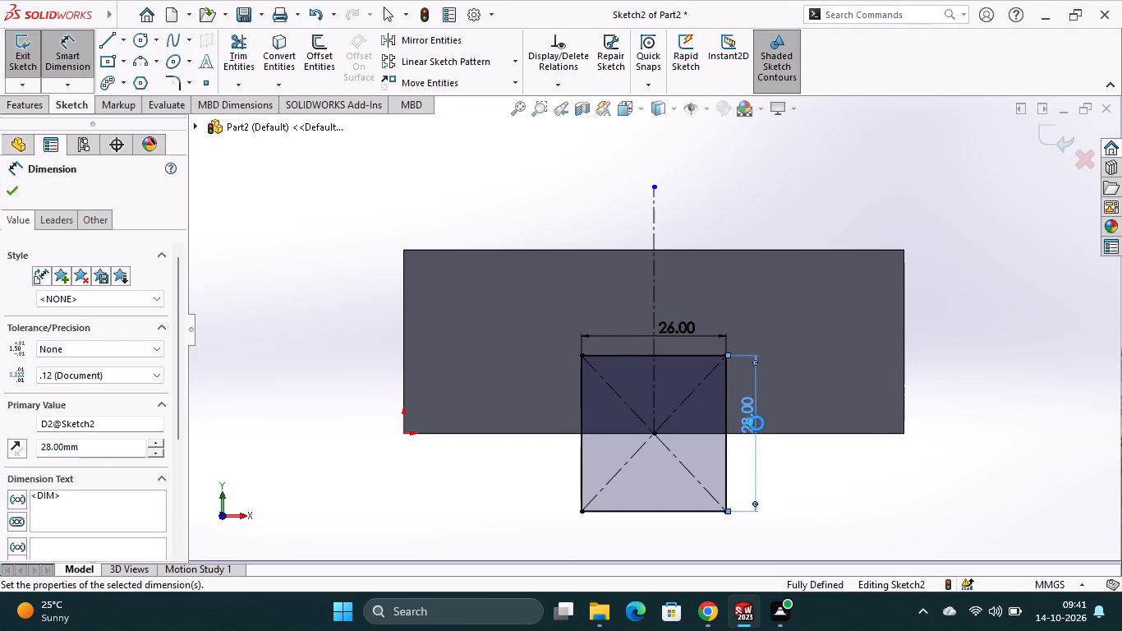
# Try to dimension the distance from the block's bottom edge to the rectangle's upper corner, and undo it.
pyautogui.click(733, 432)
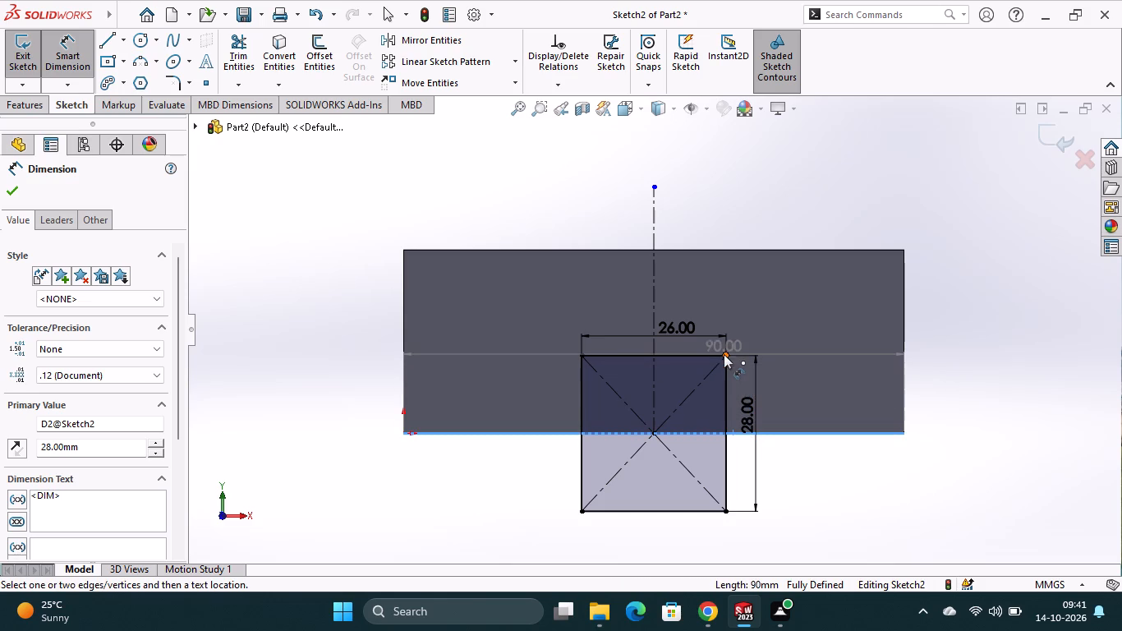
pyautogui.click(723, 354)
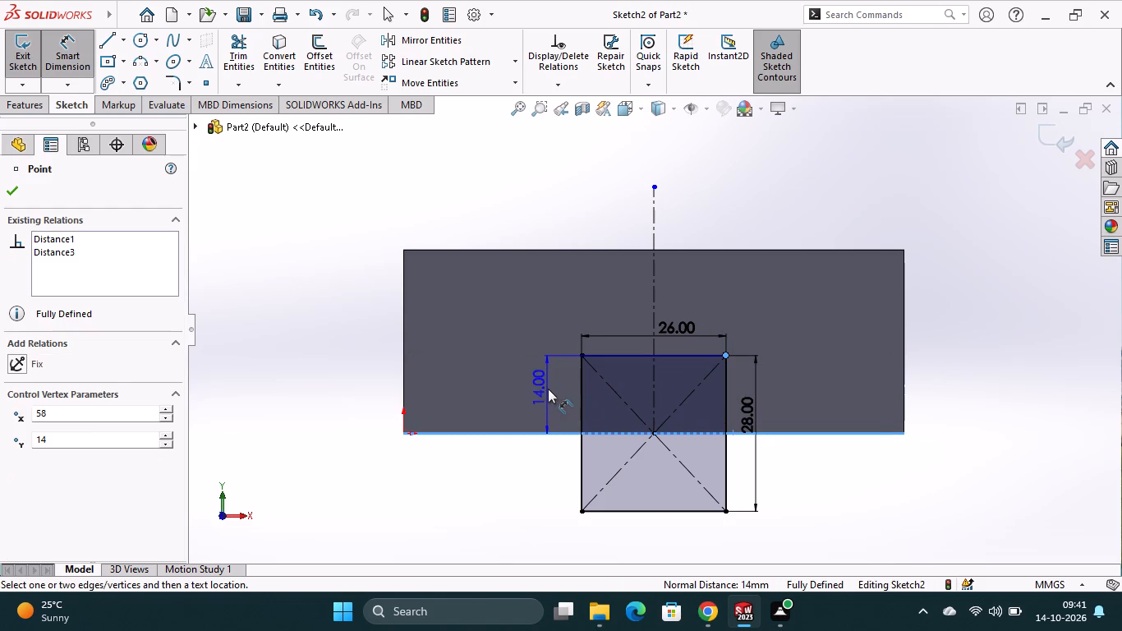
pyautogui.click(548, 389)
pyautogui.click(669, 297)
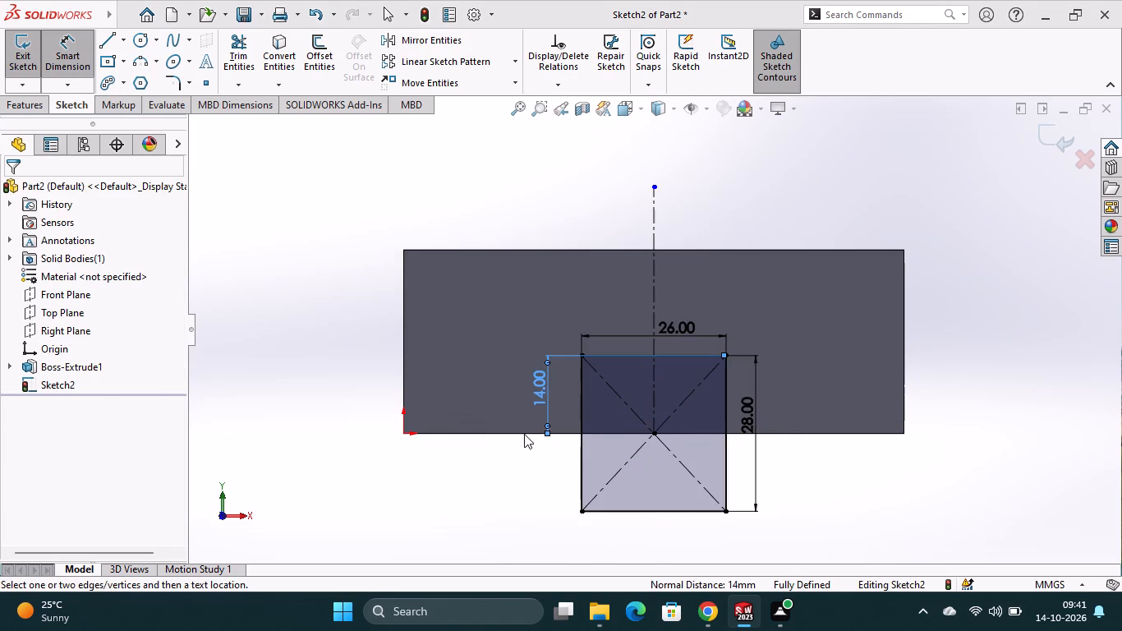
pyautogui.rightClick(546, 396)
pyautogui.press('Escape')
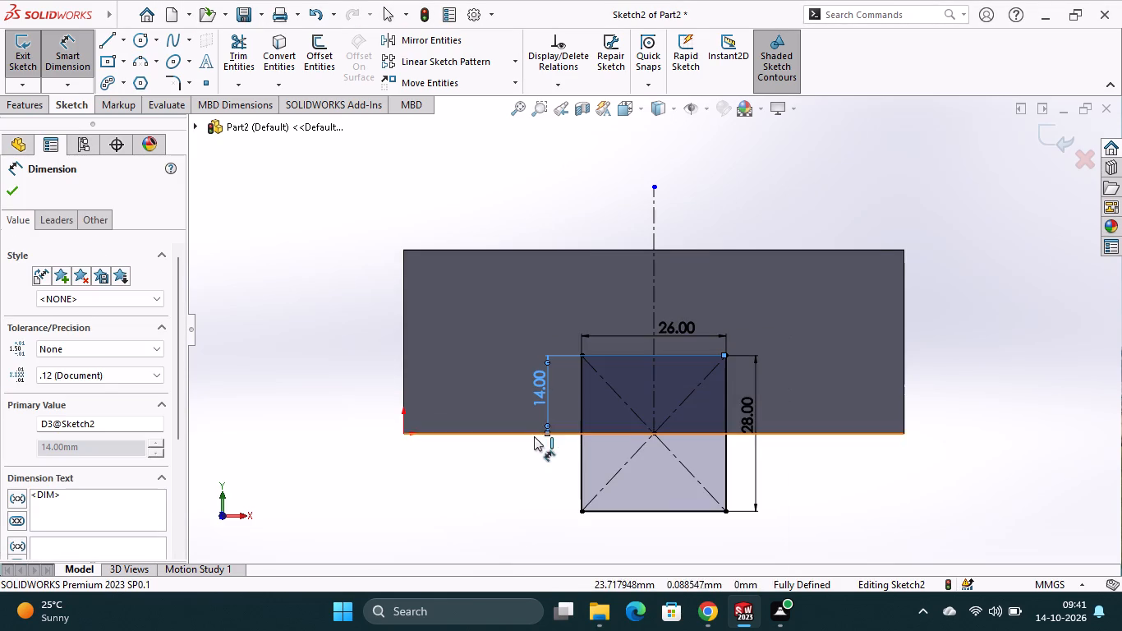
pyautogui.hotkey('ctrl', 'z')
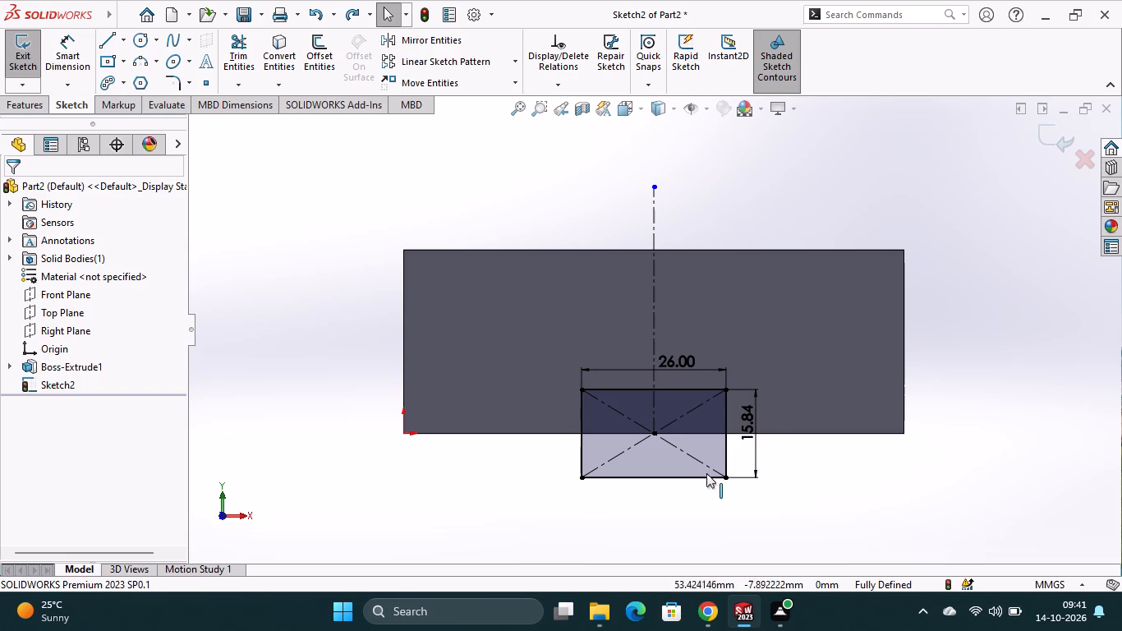
# Set the rectangle's height dimension to 28 mm and exit the sketch.
pyautogui.doubleClick(748, 433)
pyautogui.press('2')
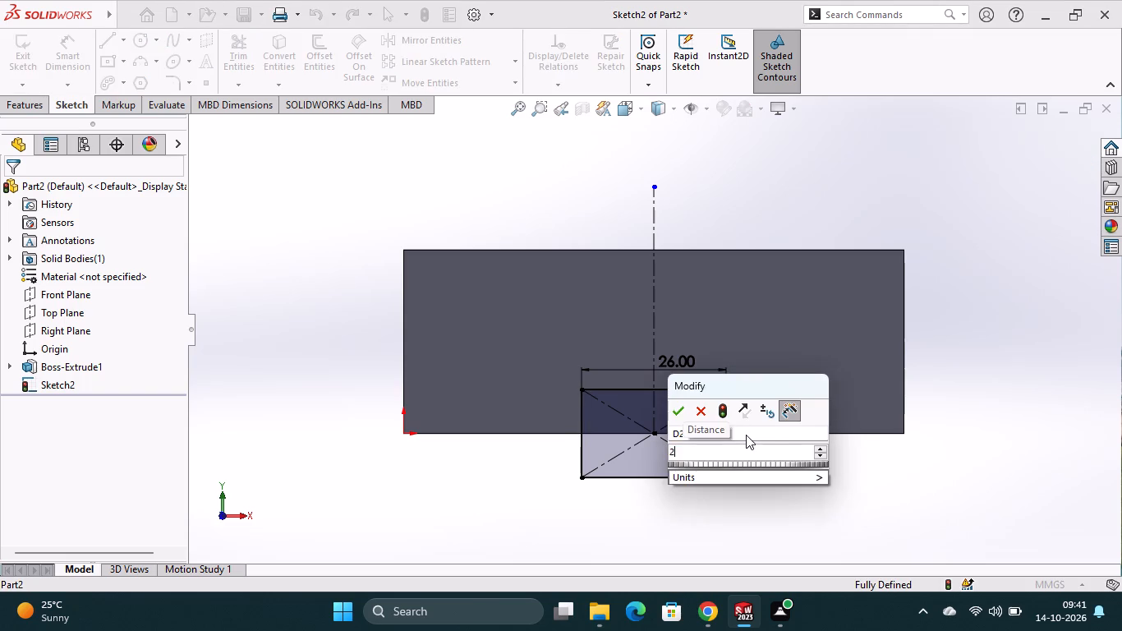
pyautogui.press('8')
pyautogui.press('Return')
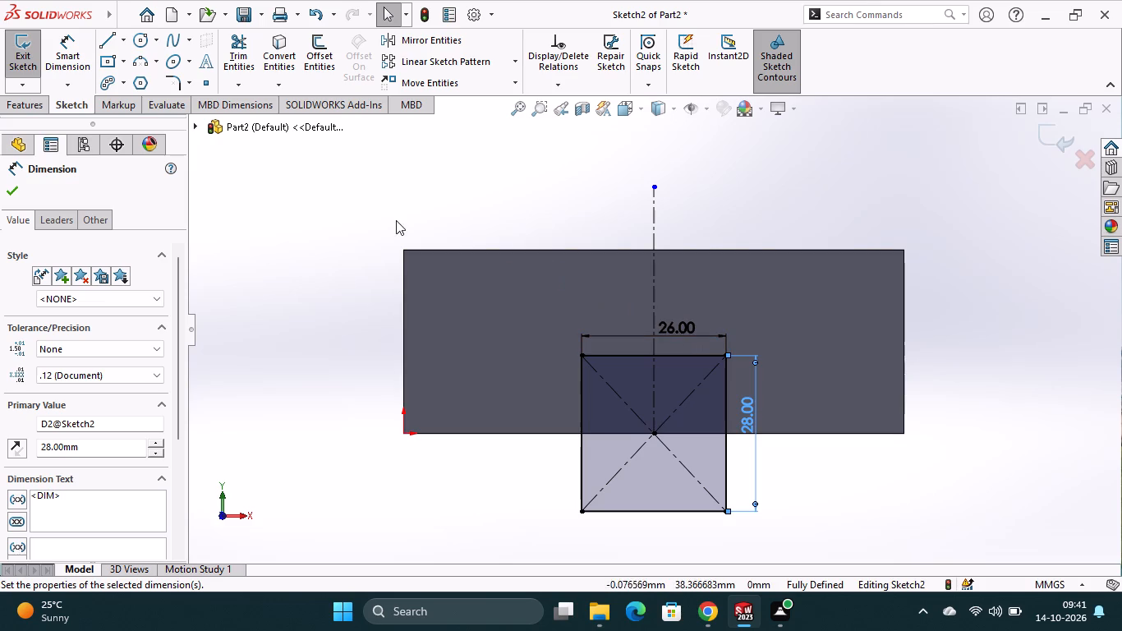
pyautogui.click(28, 65)
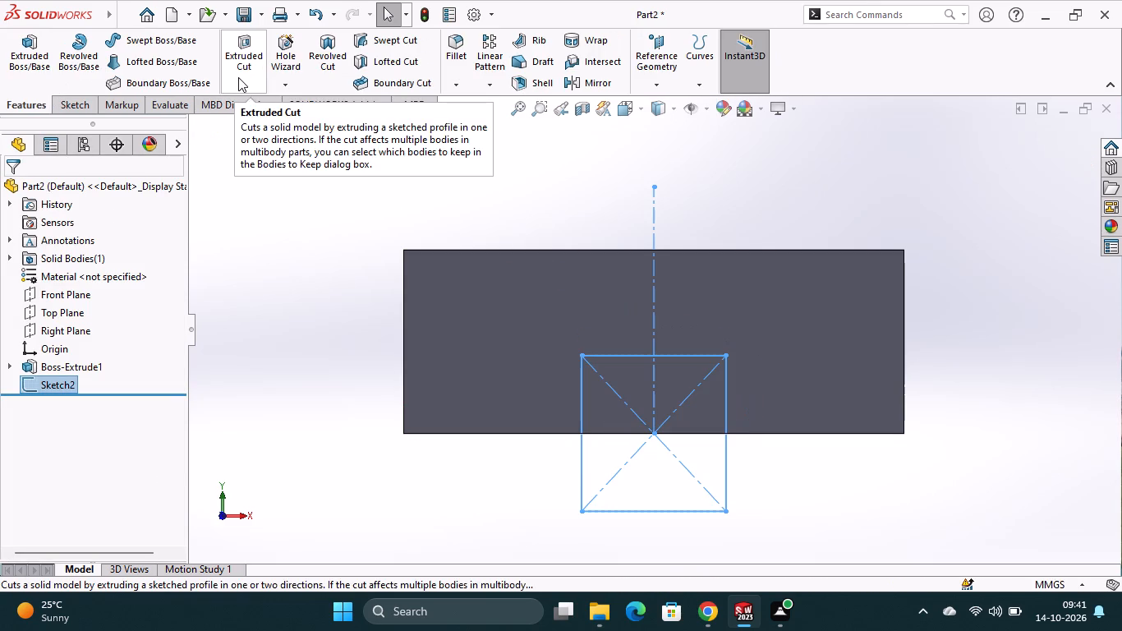
# Cut the rectangle through the whole block with an Extruded Cut using the Through All end condition.
pyautogui.click(240, 77)
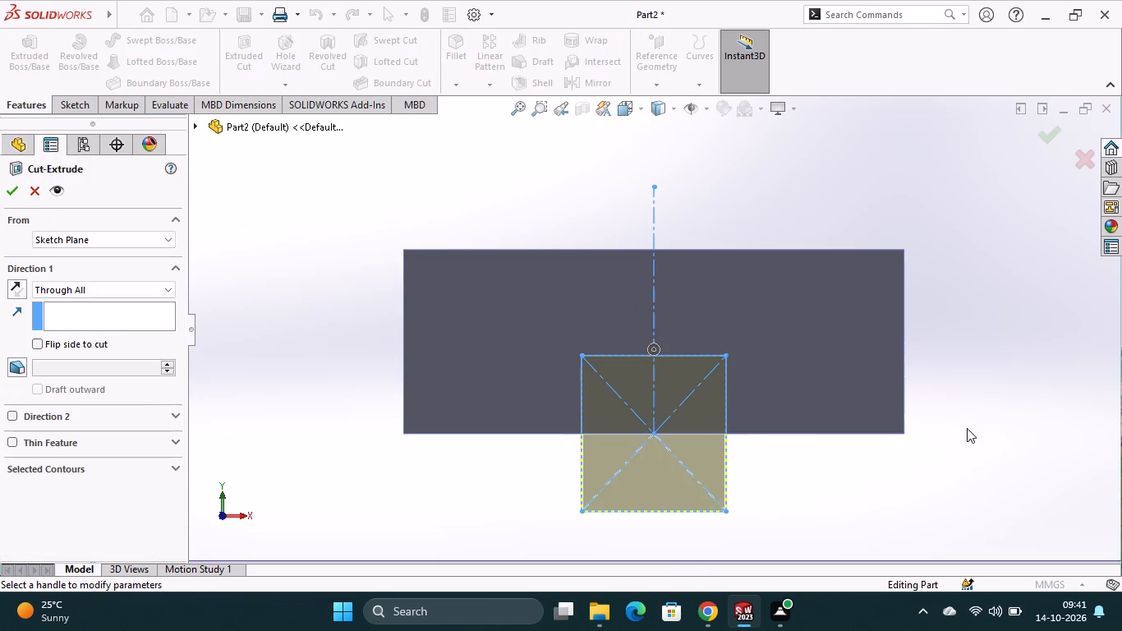
pyautogui.scroll(-1, 967, 428)
pyautogui.moveTo(967, 428); pyautogui.dragTo(907, 468, button='middle')
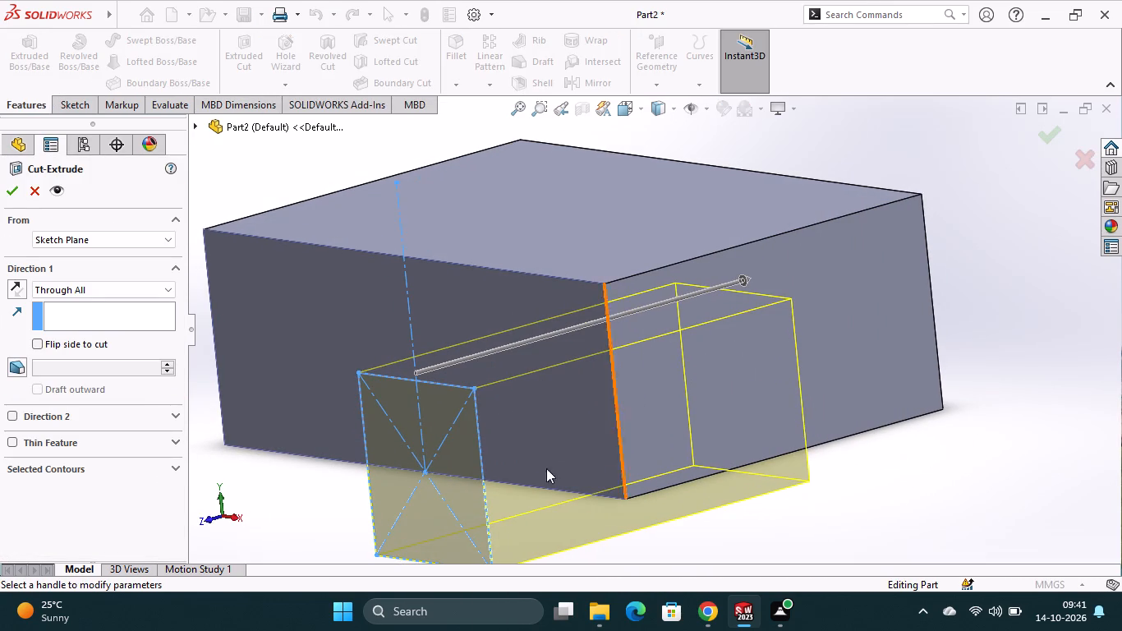
pyautogui.click(14, 191)
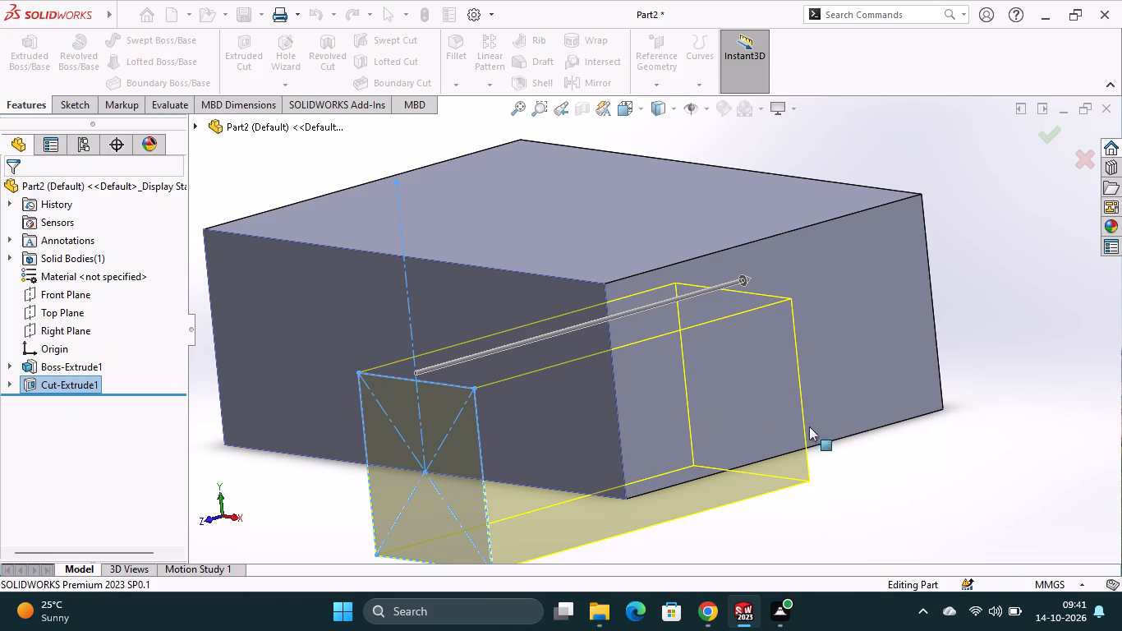
pyautogui.moveTo(860, 472); pyautogui.dragTo(917, 430, button='middle')
pyautogui.scroll(-1, 875, 452)
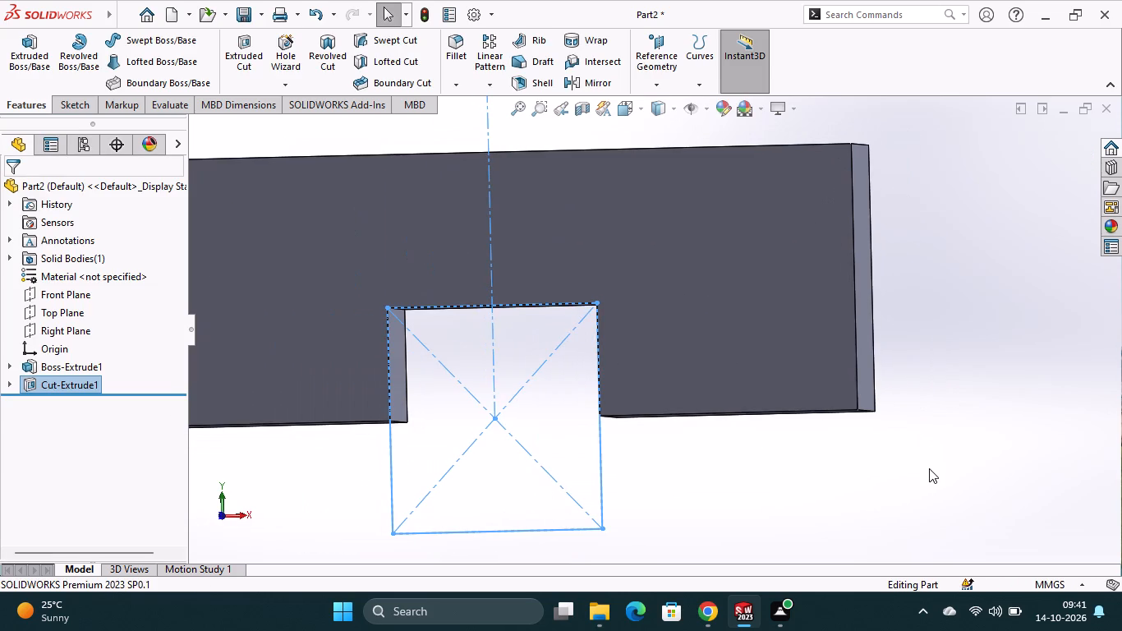
pyautogui.press('Escape')
# Sketch on the block's right end face a vertical centerline through the origin, extending beyond both the top and bottom edges.
pyautogui.scroll(-1, 851, 466)
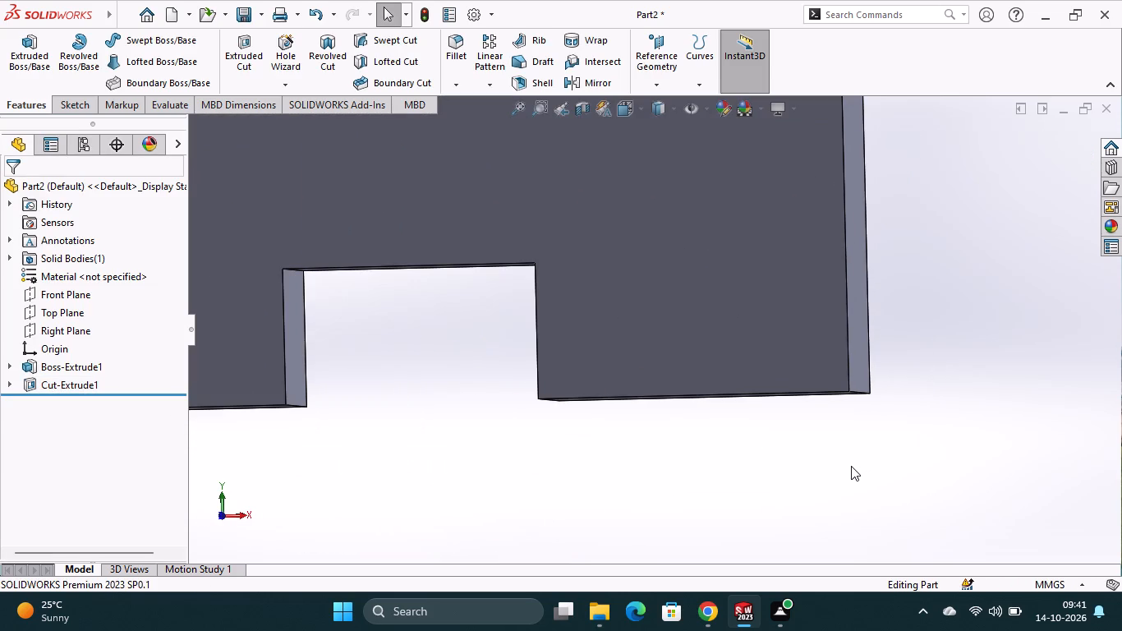
pyautogui.click(856, 369)
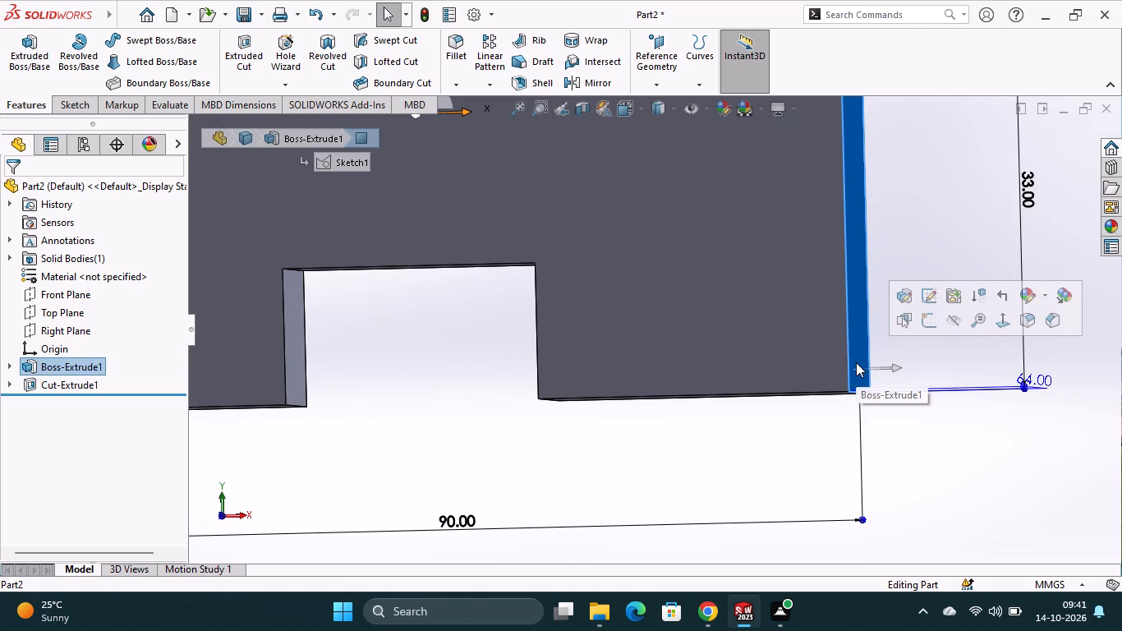
pyautogui.click(932, 325)
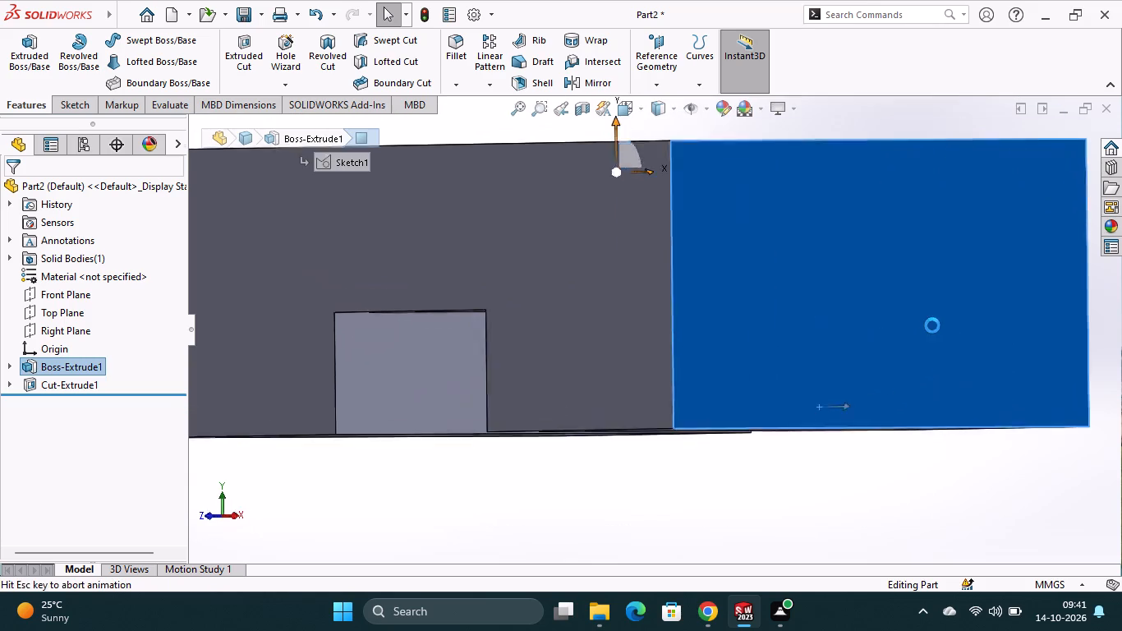
pyautogui.scroll(1, 744, 284)
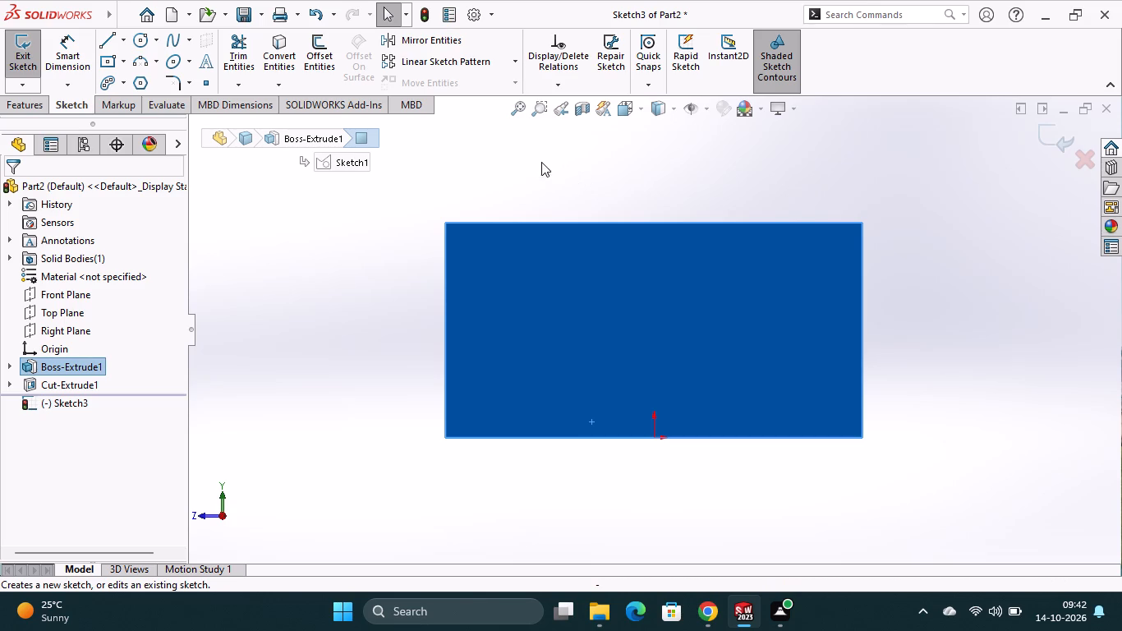
pyautogui.scroll(2, 591, 216)
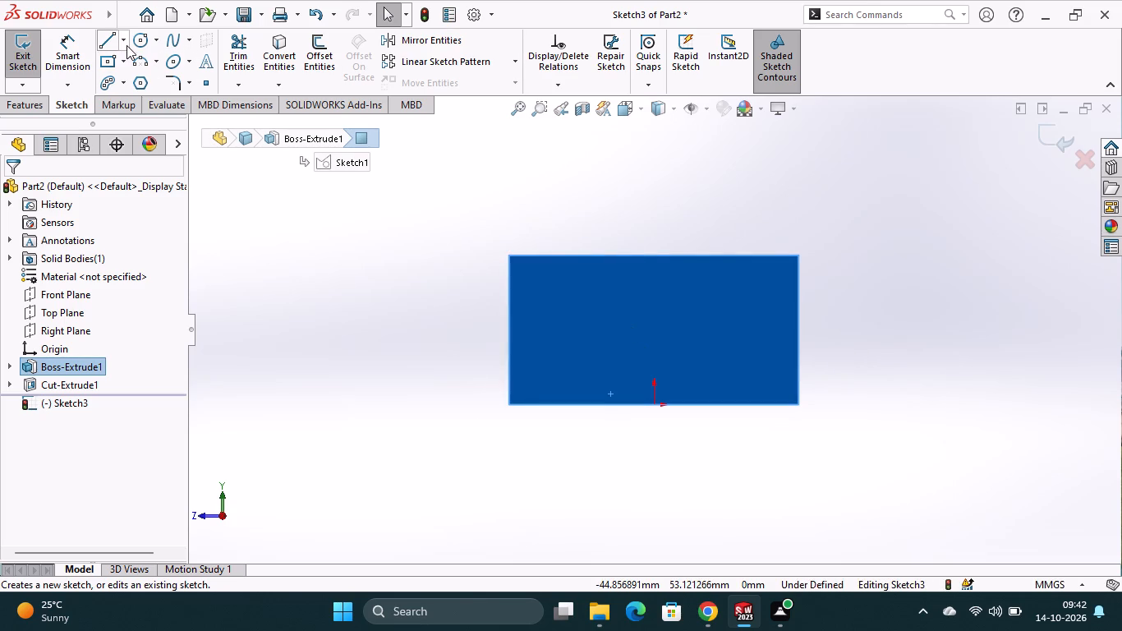
pyautogui.click(126, 45)
pyautogui.click(145, 89)
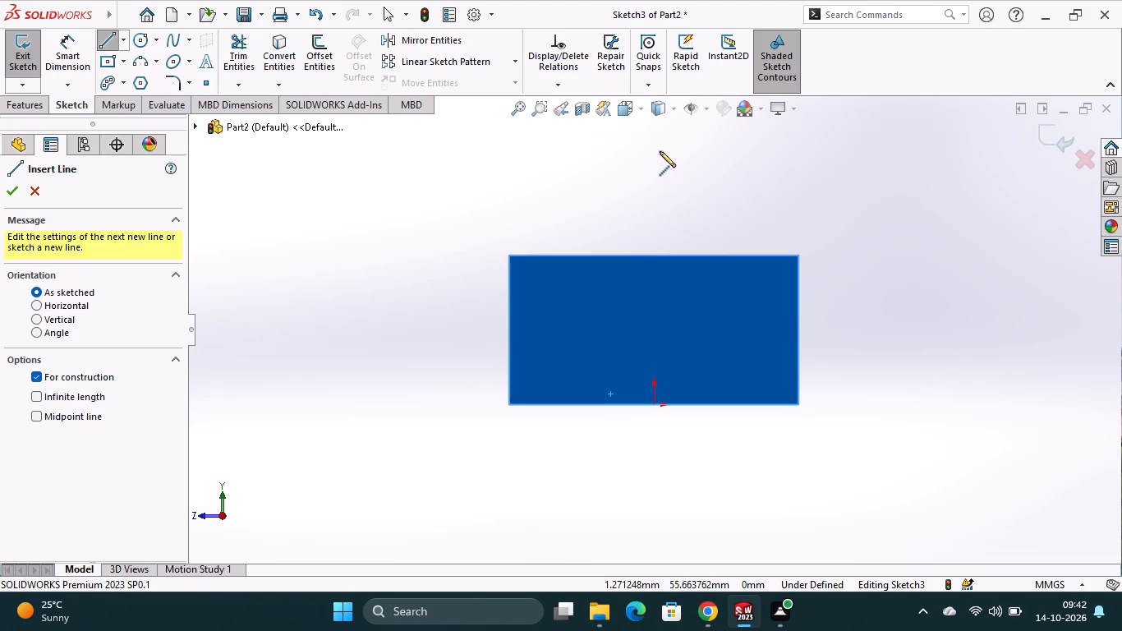
pyautogui.scroll(2, 655, 125)
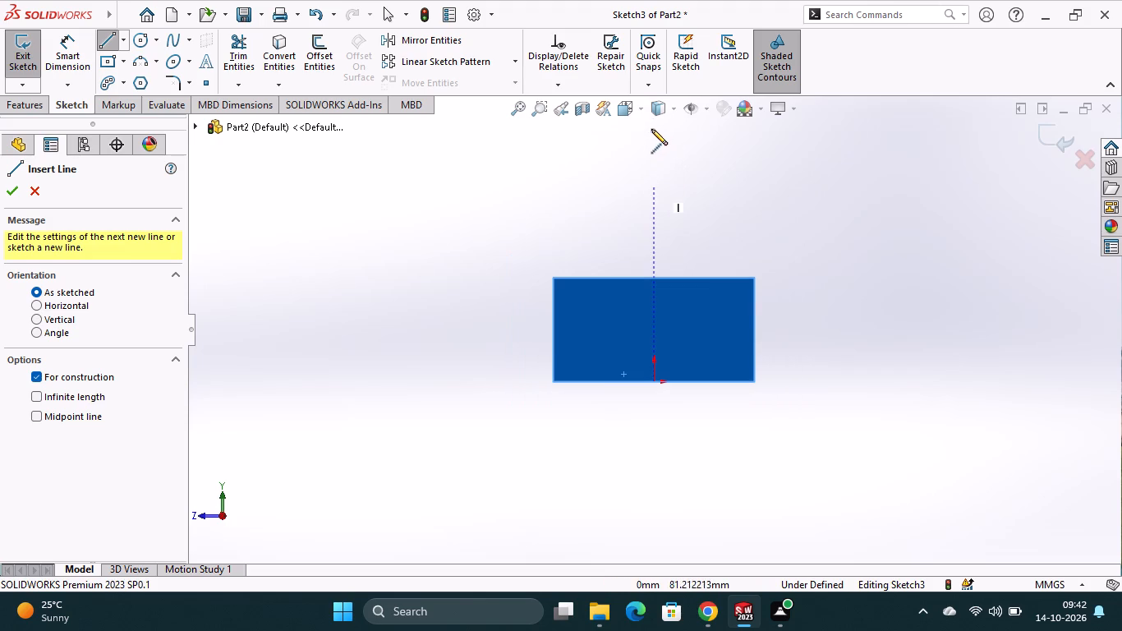
pyautogui.click(651, 132)
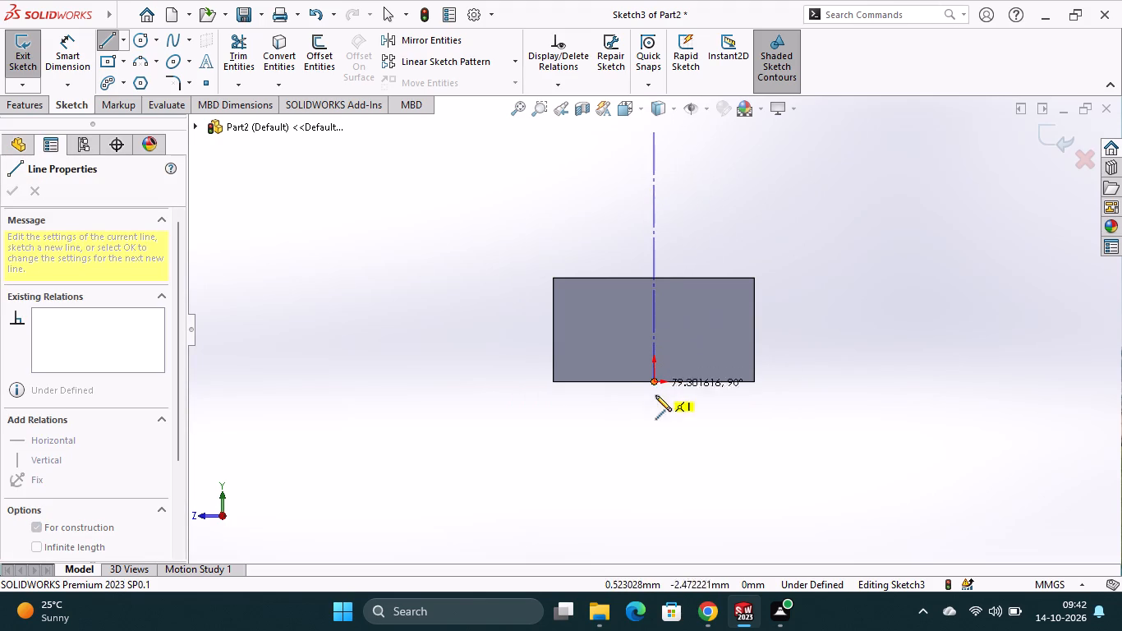
pyautogui.click(654, 434)
pyautogui.press('Escape')
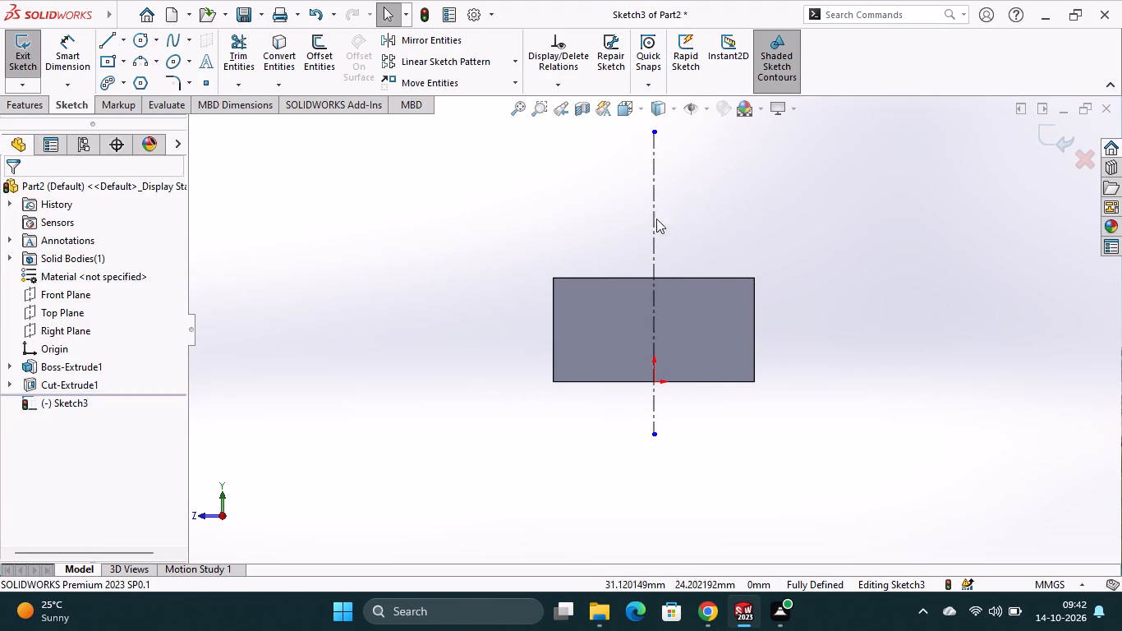
# Sketch a horizontal line about 45 mm long above the end face, crossing the vertical centerline.
pyautogui.click(126, 42)
pyautogui.click(126, 65)
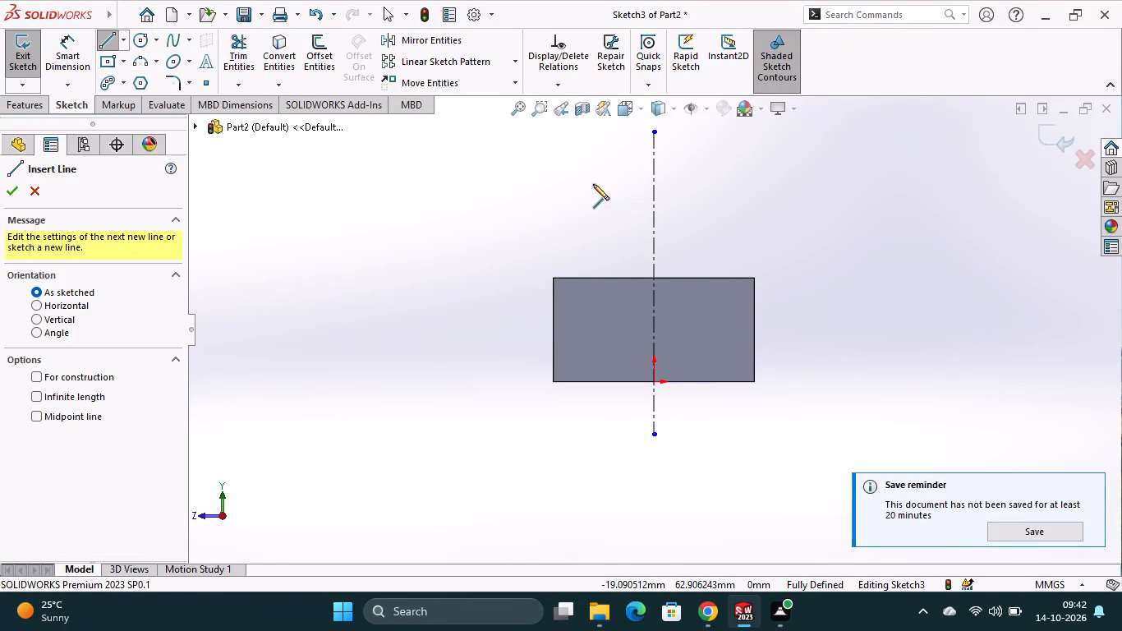
pyautogui.click(579, 182)
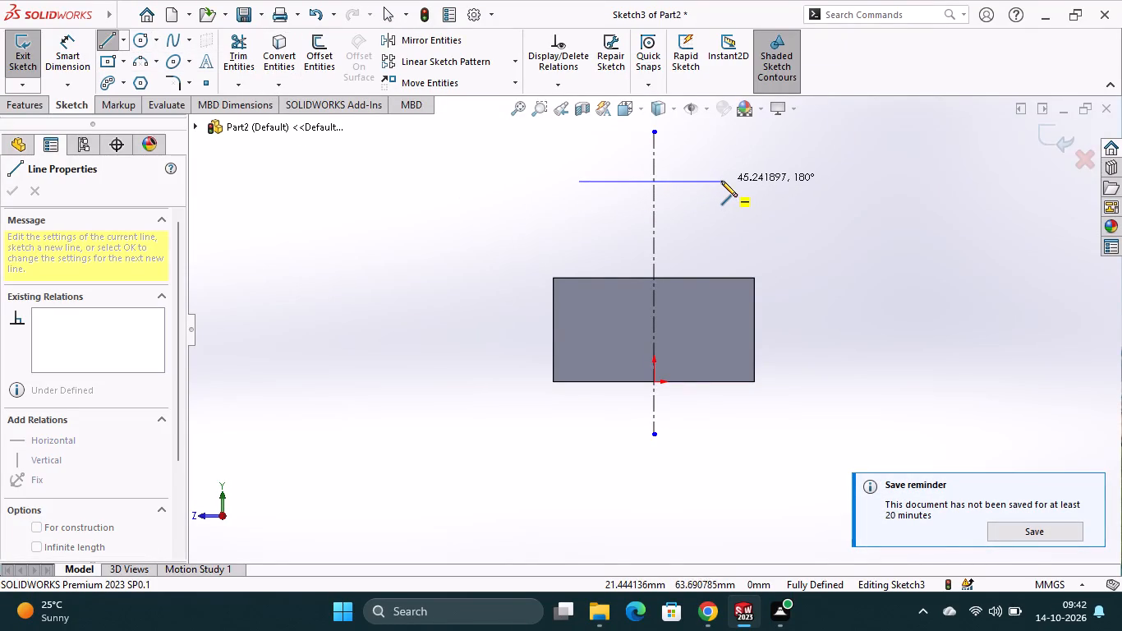
pyautogui.click(721, 181)
pyautogui.press('Escape')
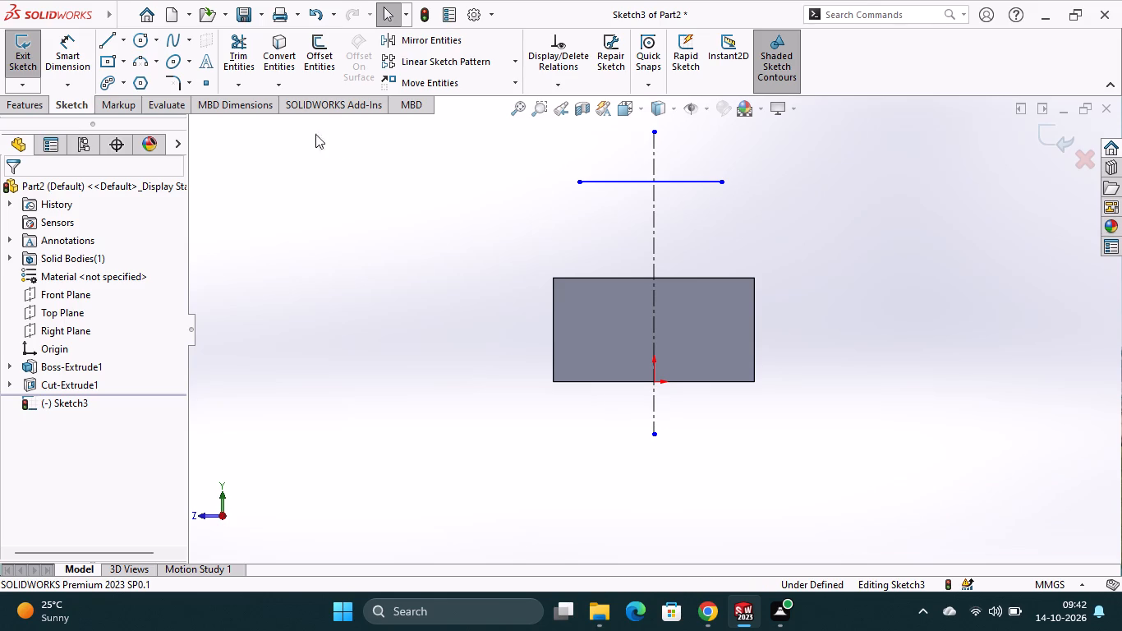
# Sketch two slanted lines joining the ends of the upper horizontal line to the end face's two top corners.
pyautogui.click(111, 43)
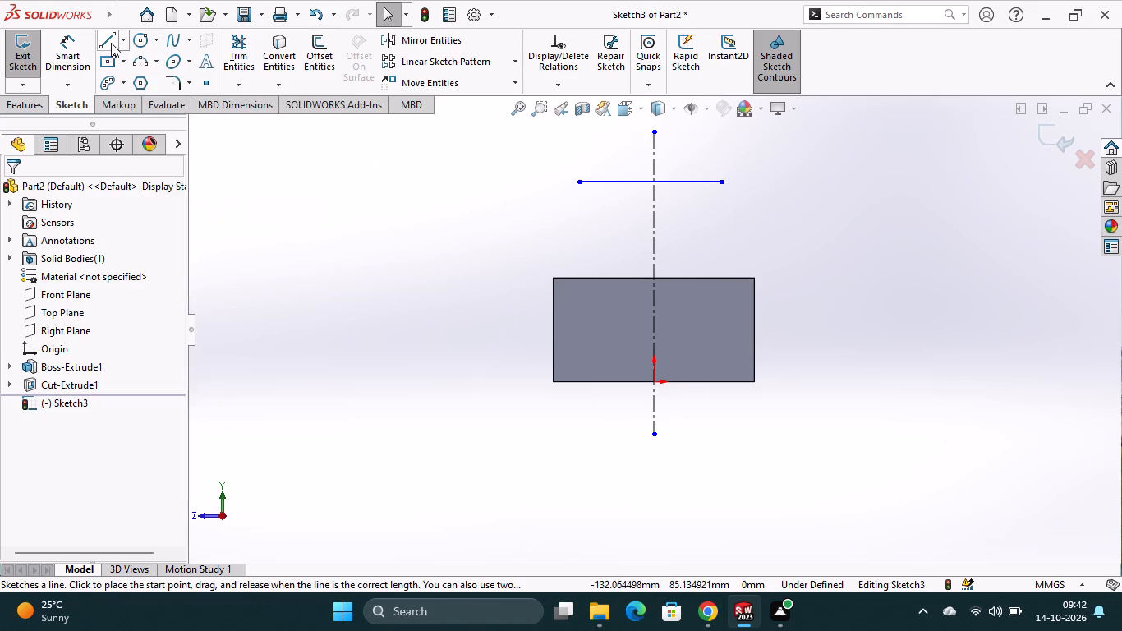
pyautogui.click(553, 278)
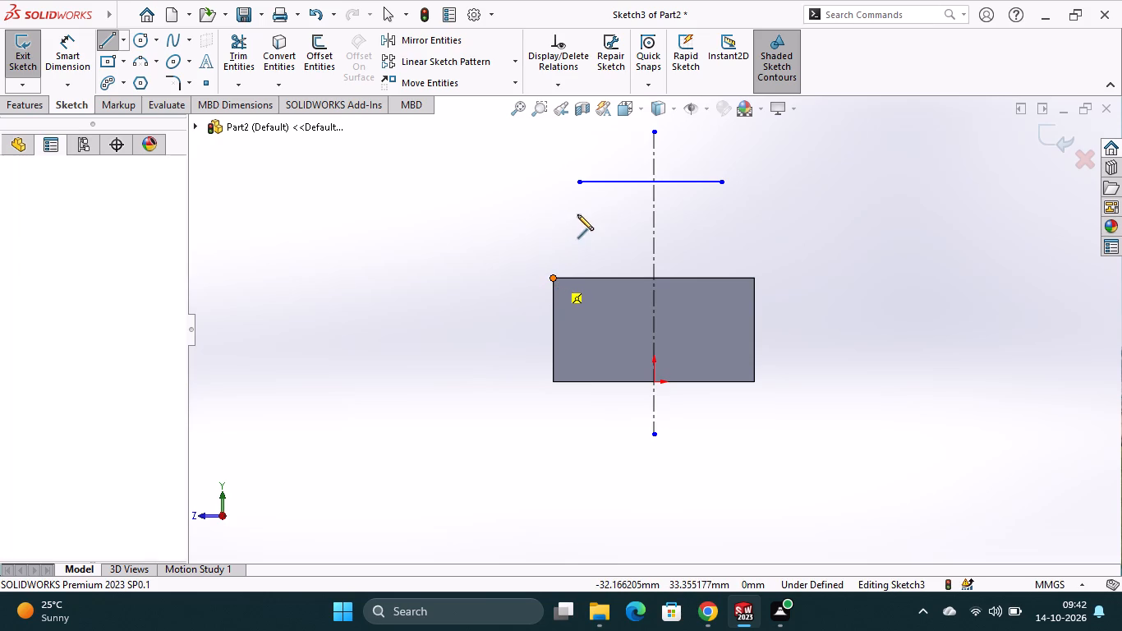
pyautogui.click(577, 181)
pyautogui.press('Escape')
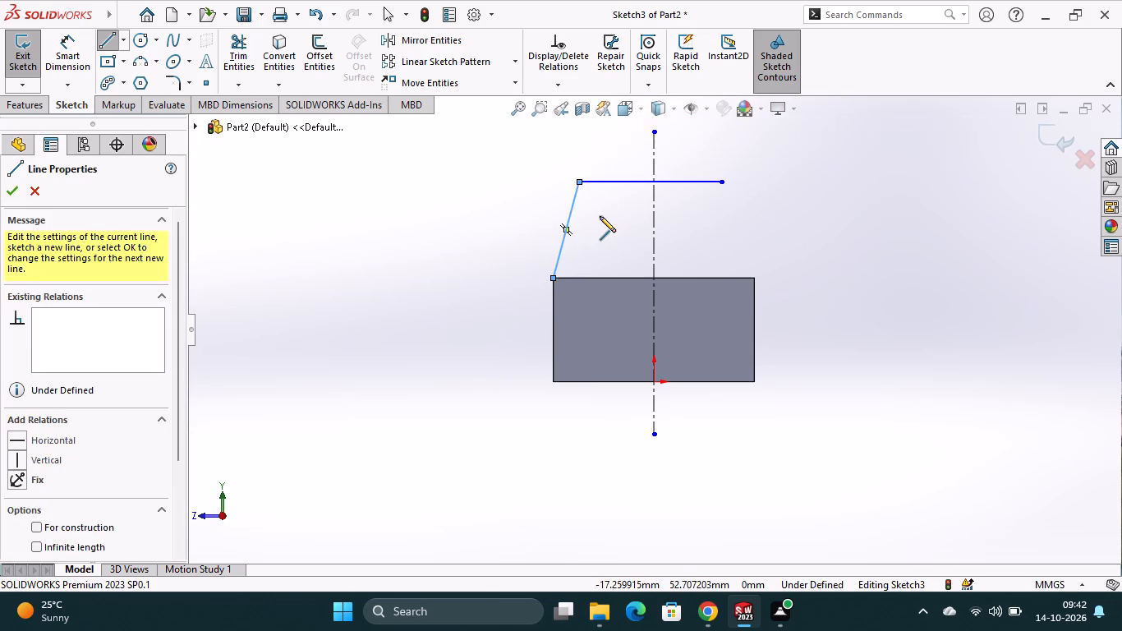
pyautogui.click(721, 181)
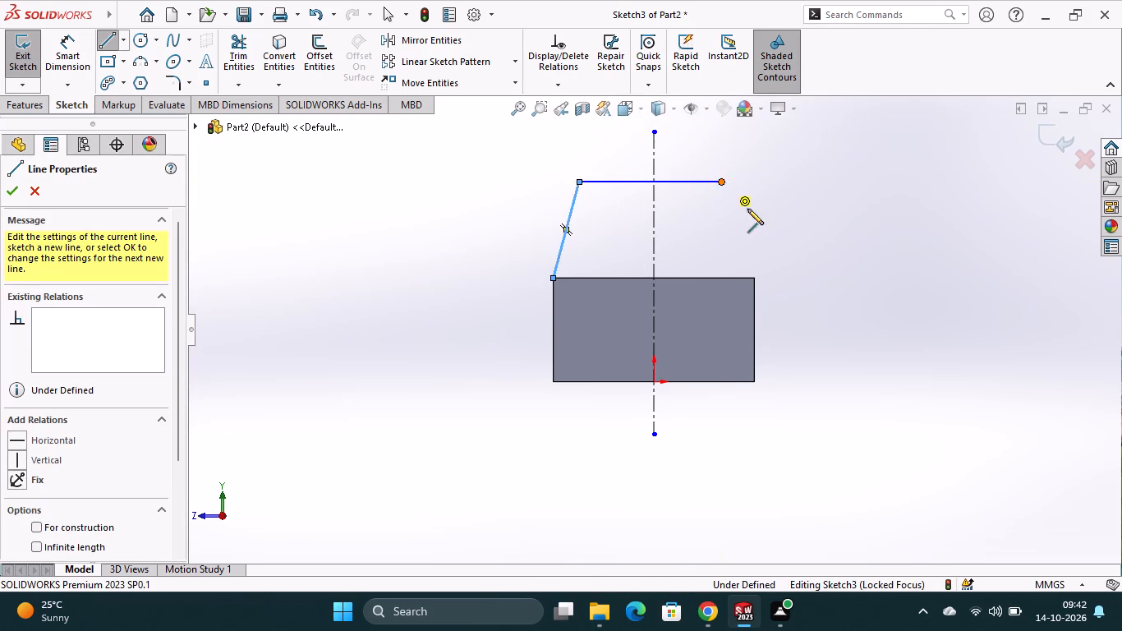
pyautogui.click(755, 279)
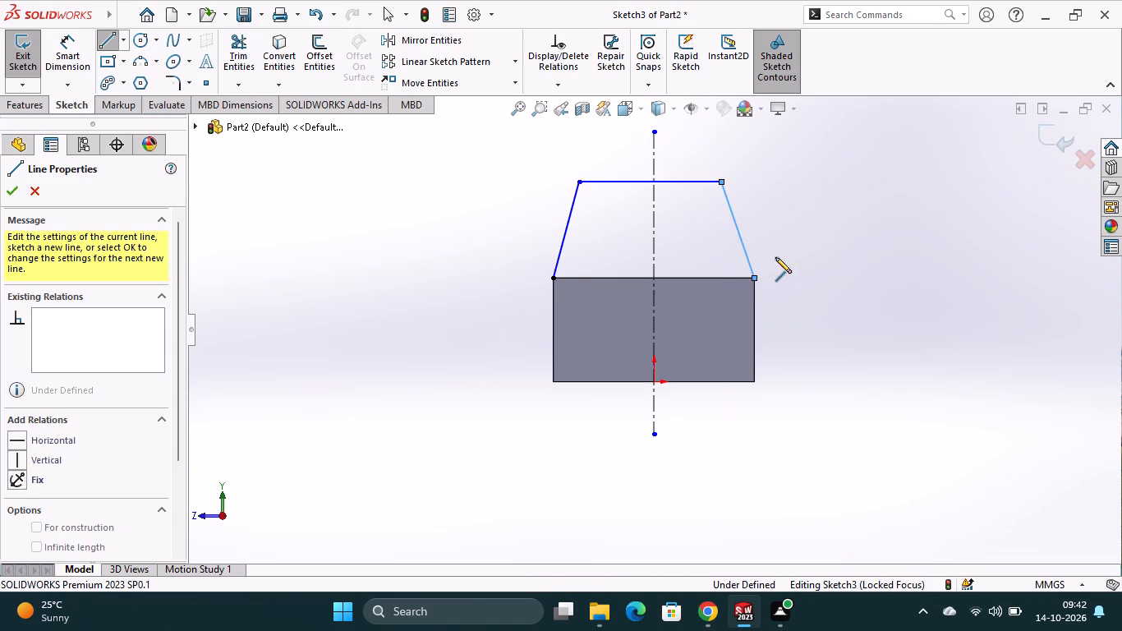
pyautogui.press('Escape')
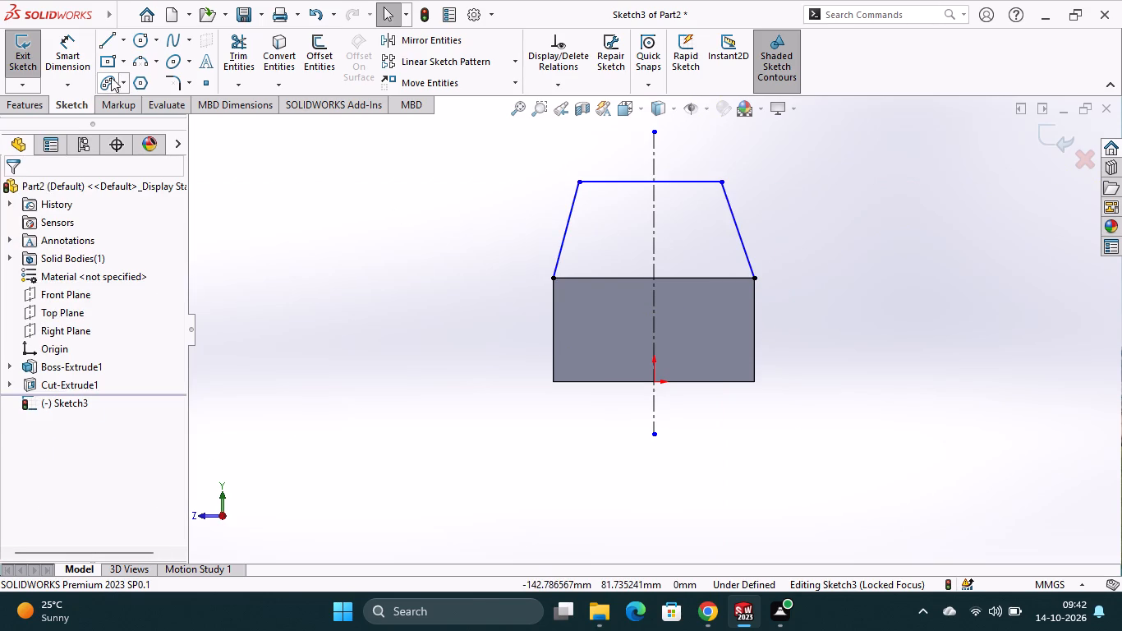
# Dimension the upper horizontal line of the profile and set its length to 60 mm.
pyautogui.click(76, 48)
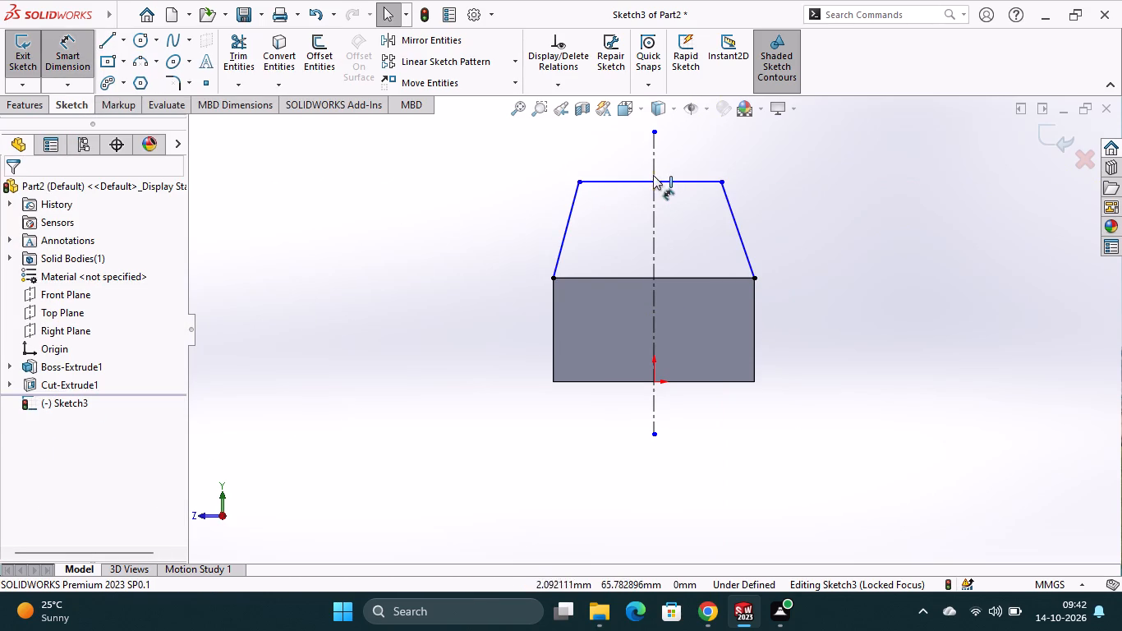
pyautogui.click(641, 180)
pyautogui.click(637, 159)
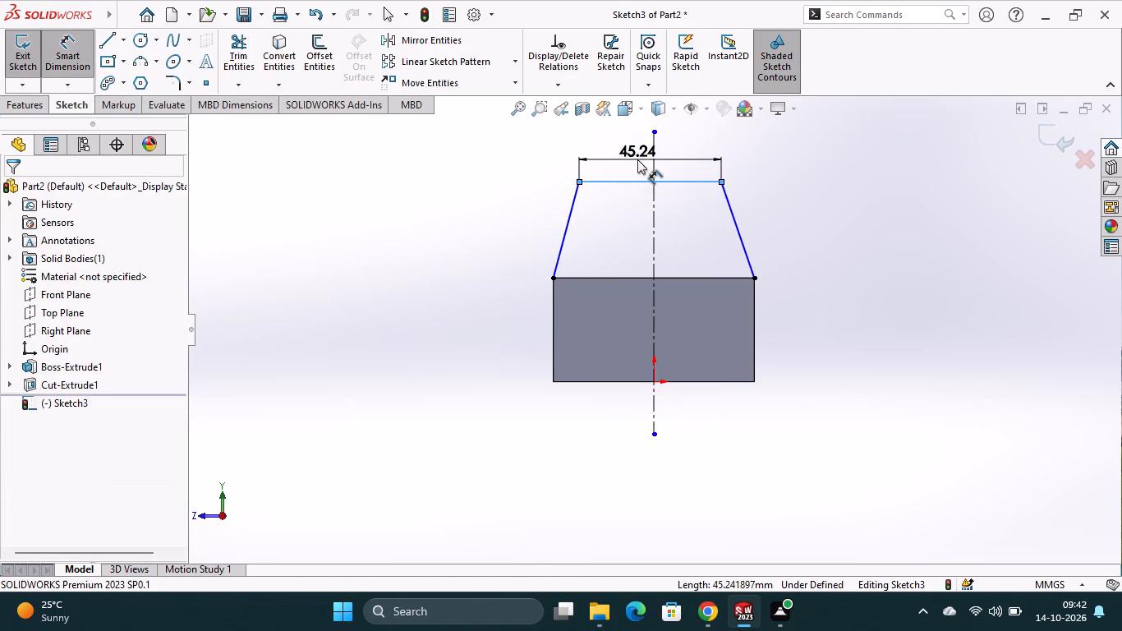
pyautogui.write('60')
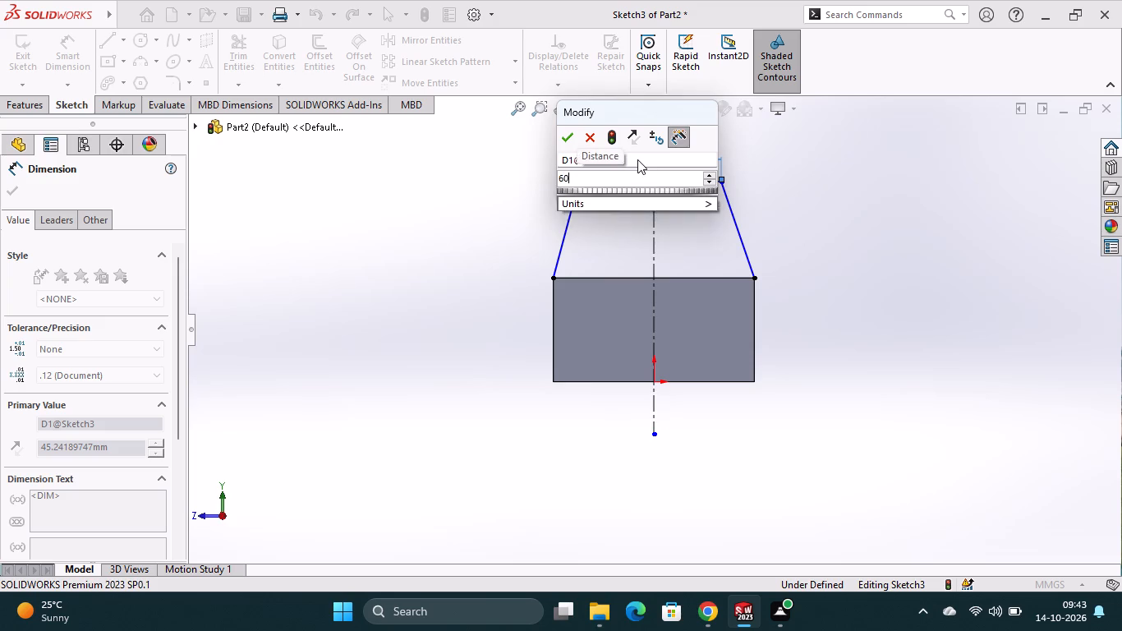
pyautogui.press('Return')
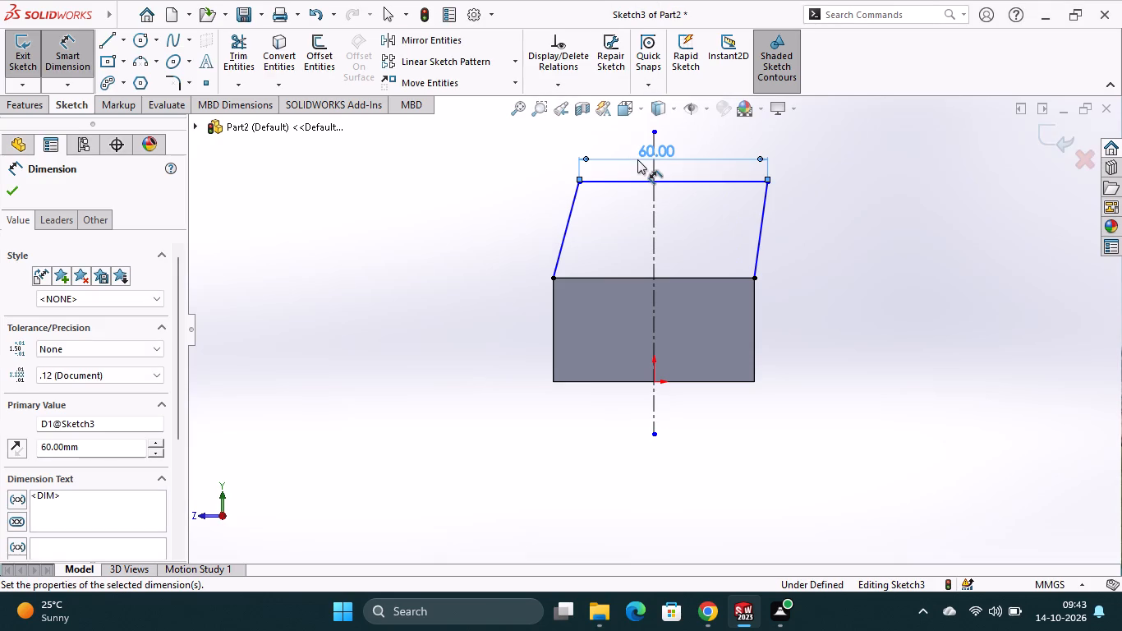
# Examine the end-face profile against the slotted block from several angles.
pyautogui.middleClick(538, 449)
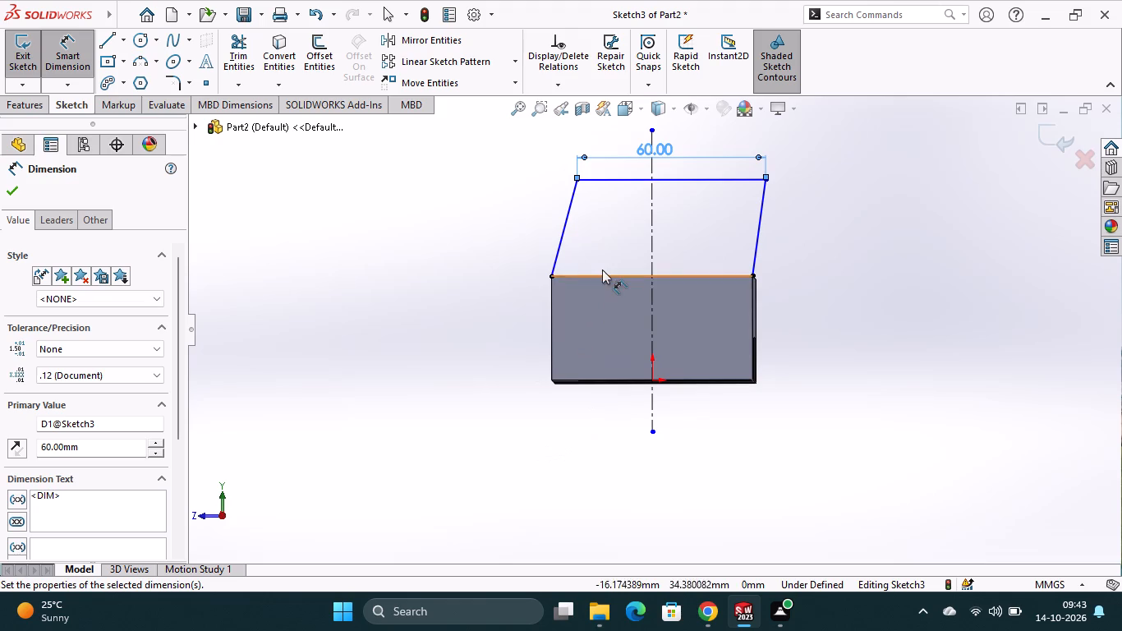
pyautogui.moveTo(482, 412); pyautogui.dragTo(485, 418, button='middle')
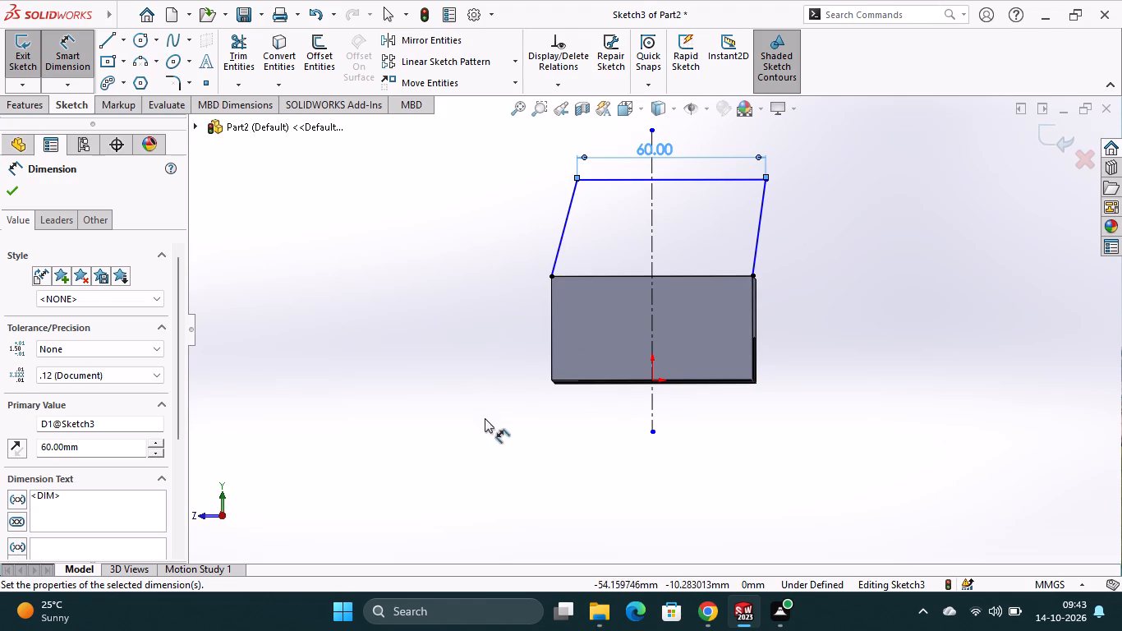
pyautogui.moveTo(485, 418); pyautogui.dragTo(575, 455, button='middle')
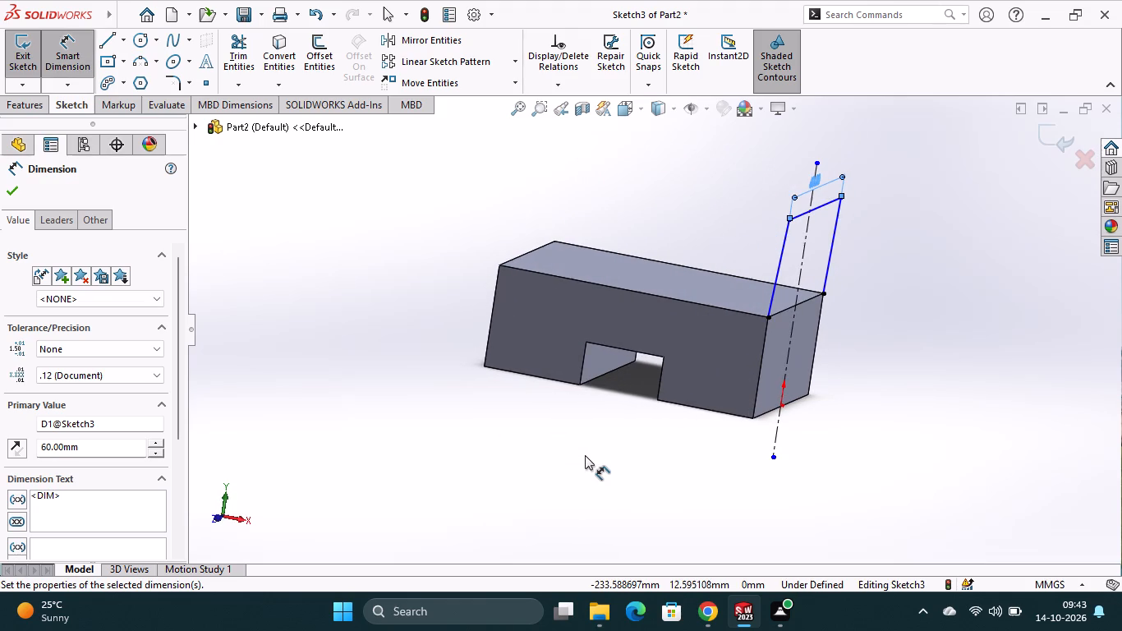
pyautogui.moveTo(585, 455); pyautogui.dragTo(566, 442, button='middle')
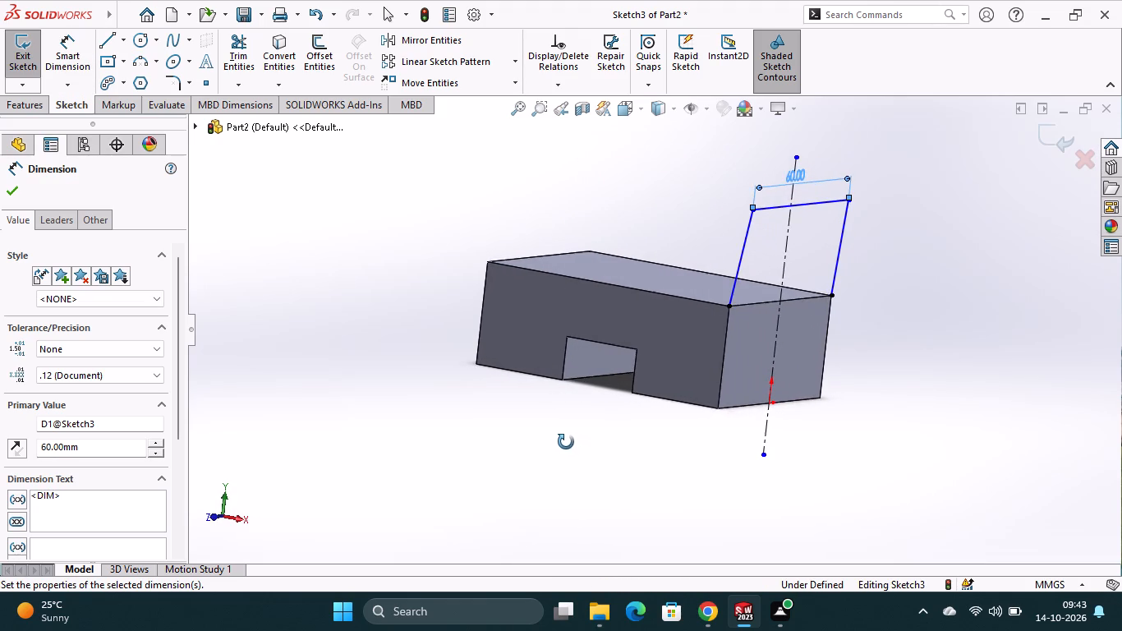
pyautogui.moveTo(566, 442); pyautogui.dragTo(559, 440, button='middle')
pyautogui.moveTo(675, 444); pyautogui.dragTo(612, 426, button='middle')
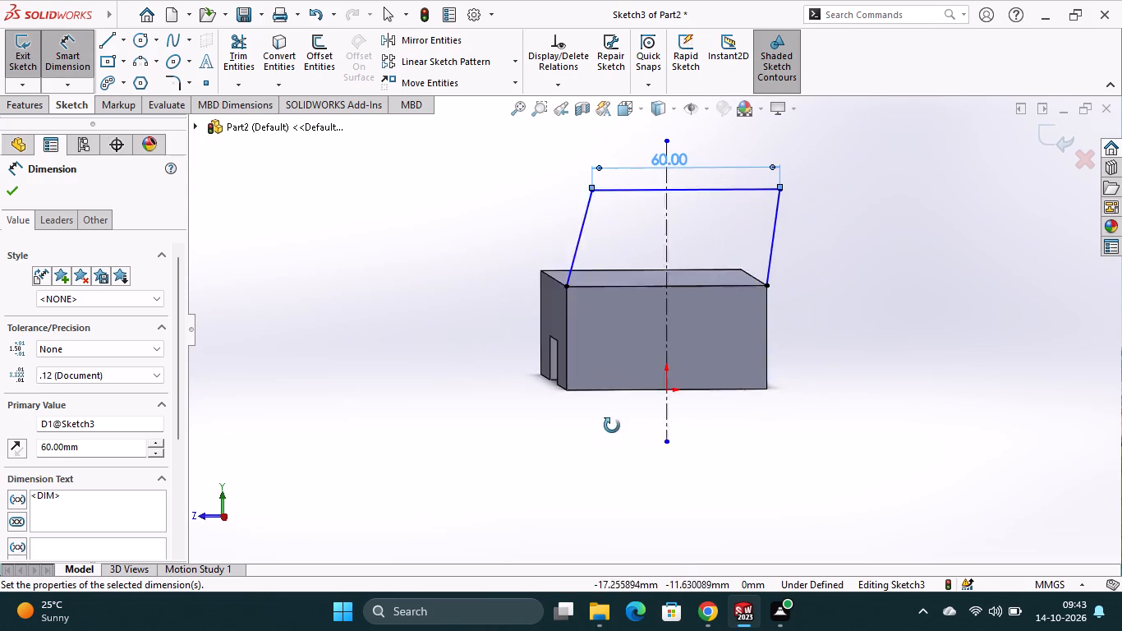
pyautogui.moveTo(612, 426); pyautogui.dragTo(611, 426, button='middle')
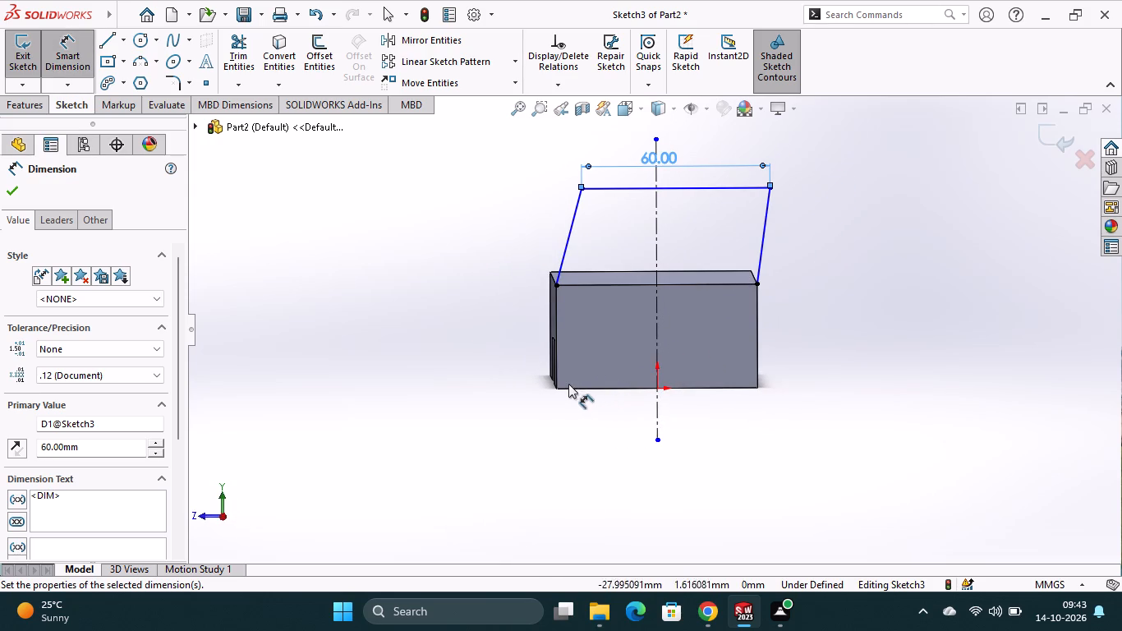
pyautogui.click(604, 286)
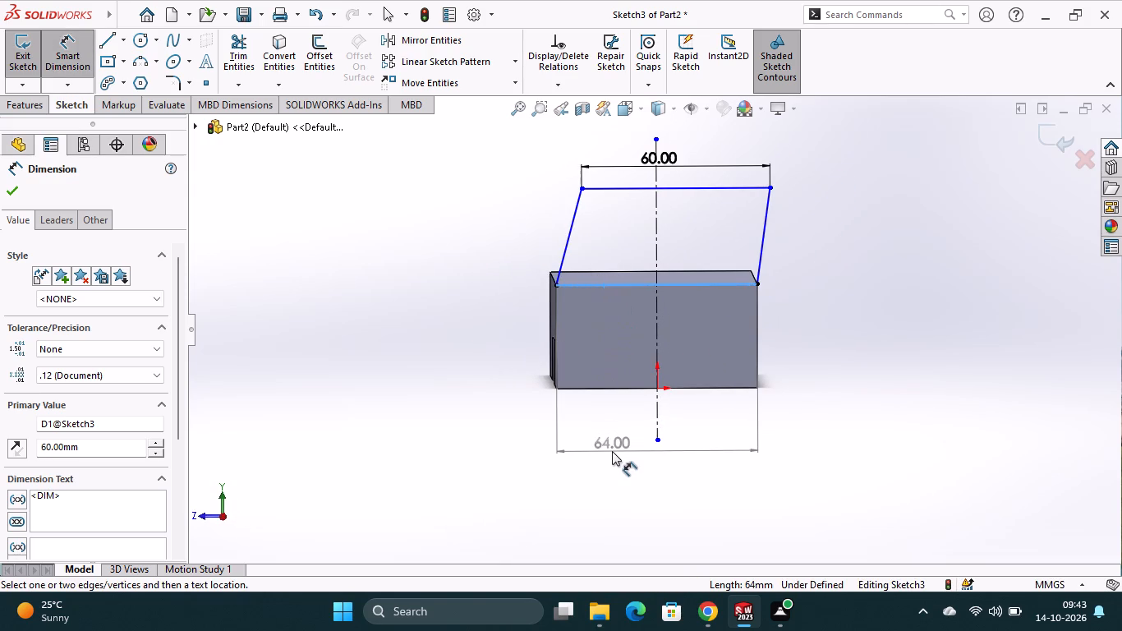
pyautogui.press('Escape')
pyautogui.moveTo(529, 463); pyautogui.dragTo(587, 473, button='middle')
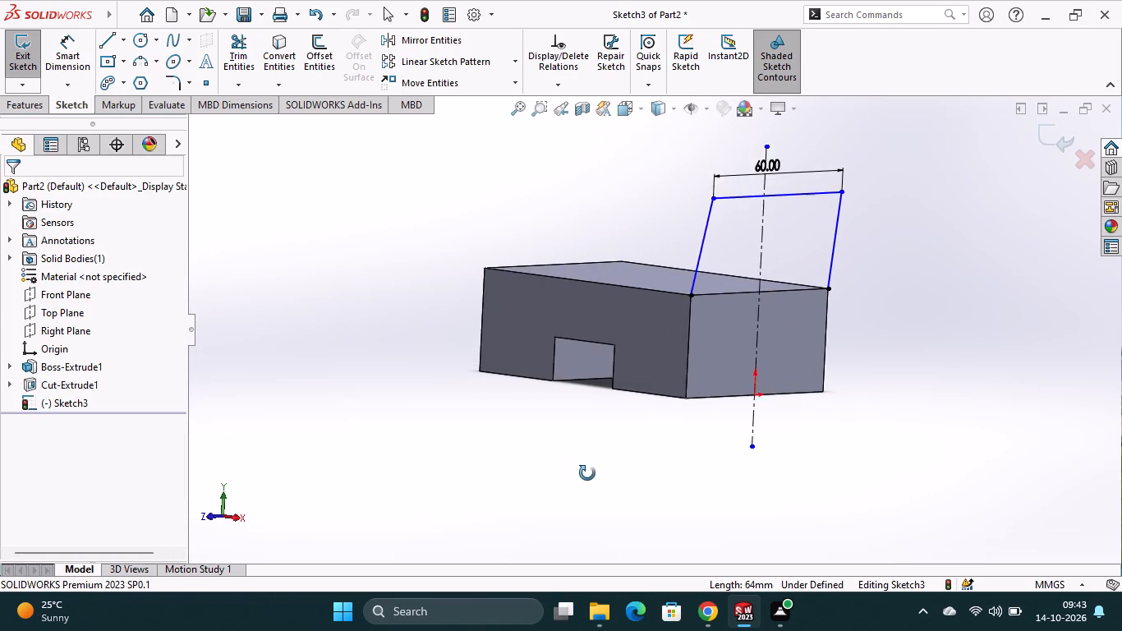
pyautogui.moveTo(587, 473); pyautogui.dragTo(609, 480, button='middle')
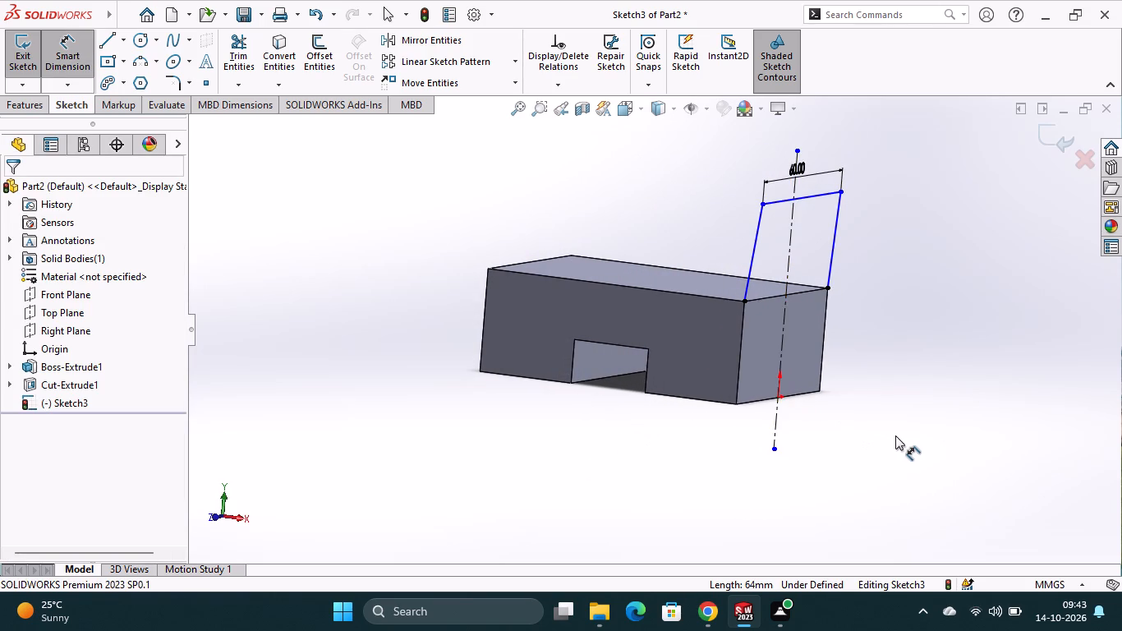
pyautogui.moveTo(907, 435); pyautogui.dragTo(880, 440, button='middle')
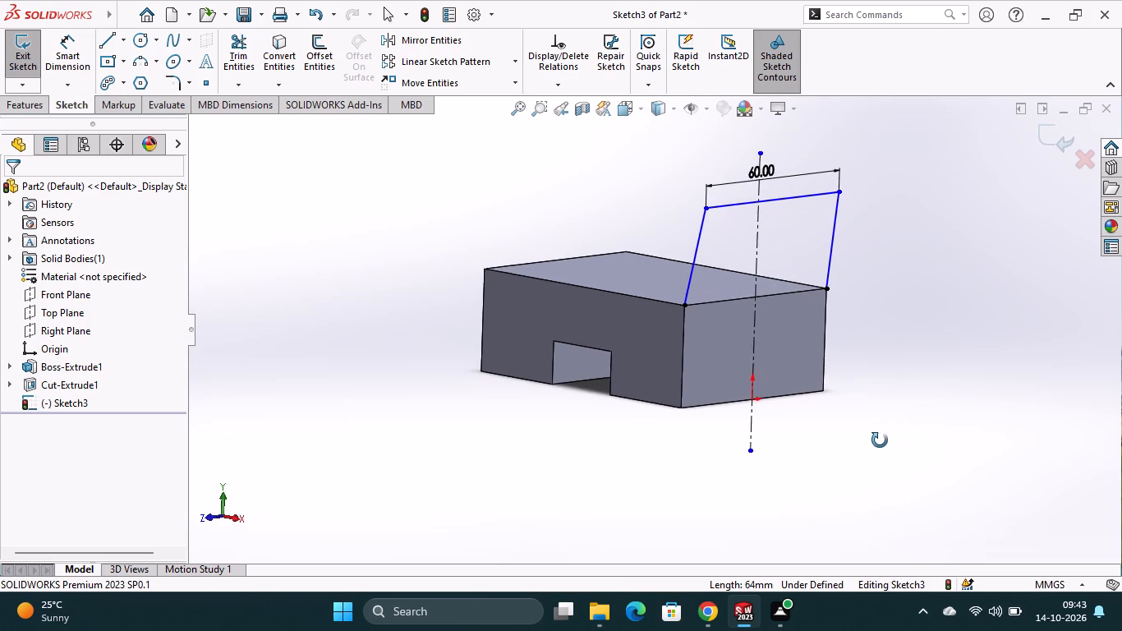
pyautogui.moveTo(880, 440); pyautogui.dragTo(904, 443, button='middle')
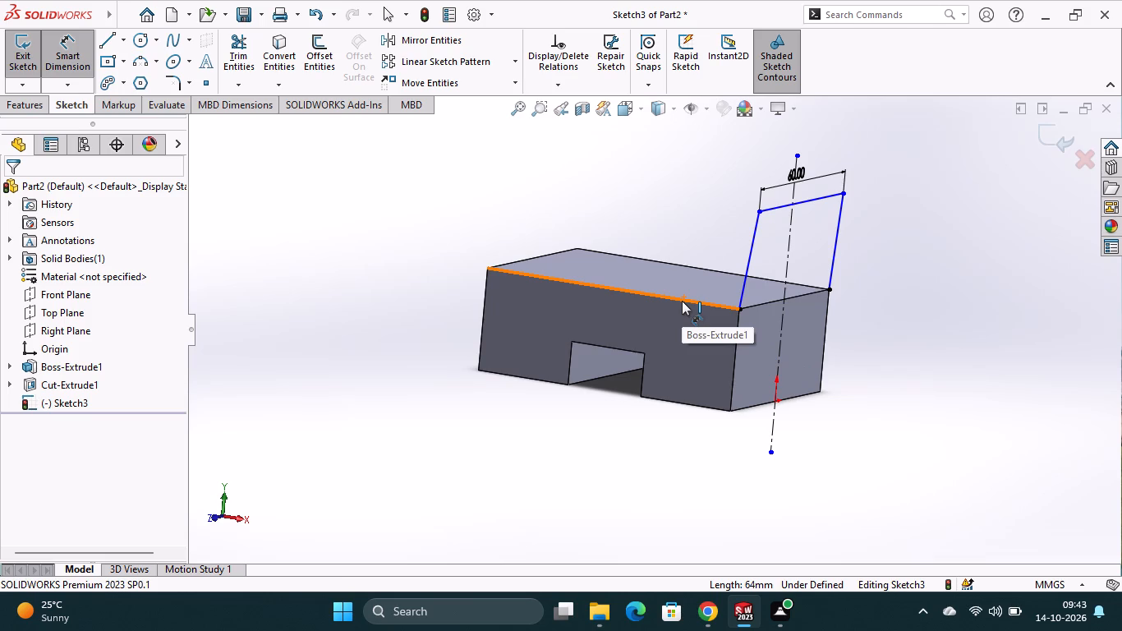
# Undo the 60 mm dimension, the profile lines and the centerline, back to before the end-face sketch was started.
pyautogui.hotkey('ctrl', 'z')
pyautogui.hotkey('ctrl', 'z')
pyautogui.hotkey('ctrl', 'z')
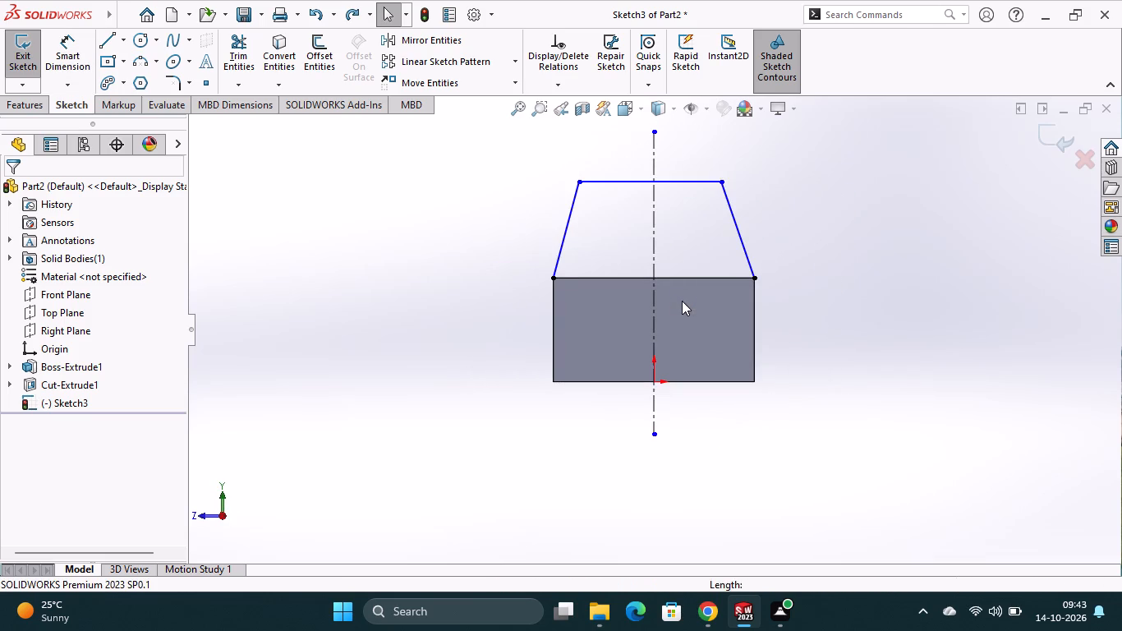
pyautogui.hotkey('ctrl', 'z')
pyautogui.hotkey('ctrl', 'z')
pyautogui.hotkey('ctrl', 'z')
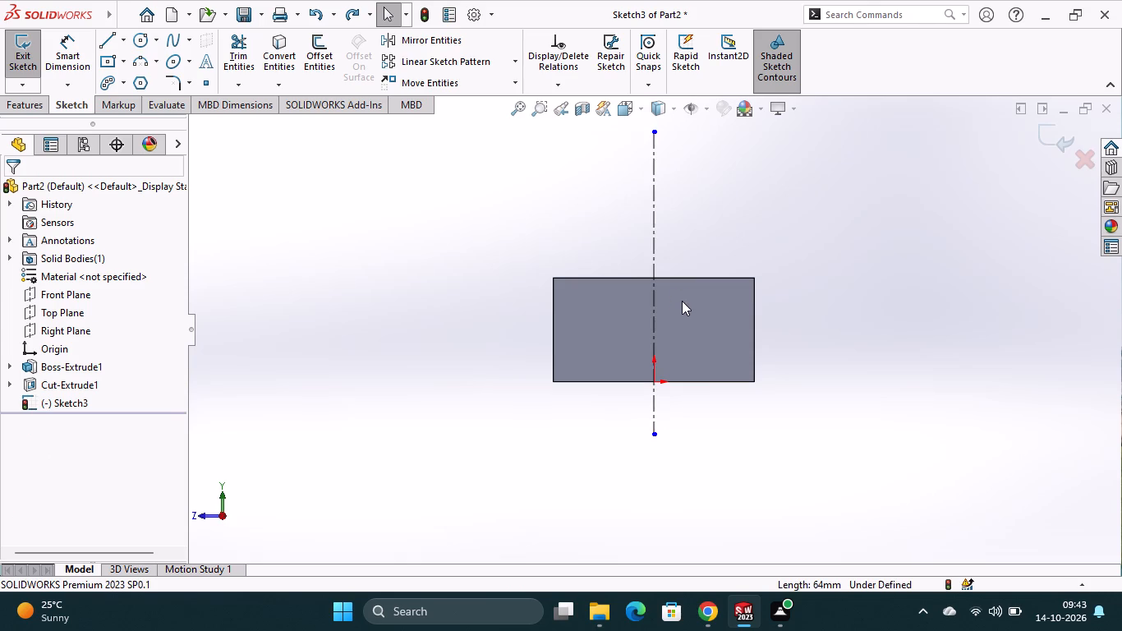
pyautogui.hotkey('ctrl', 'z')
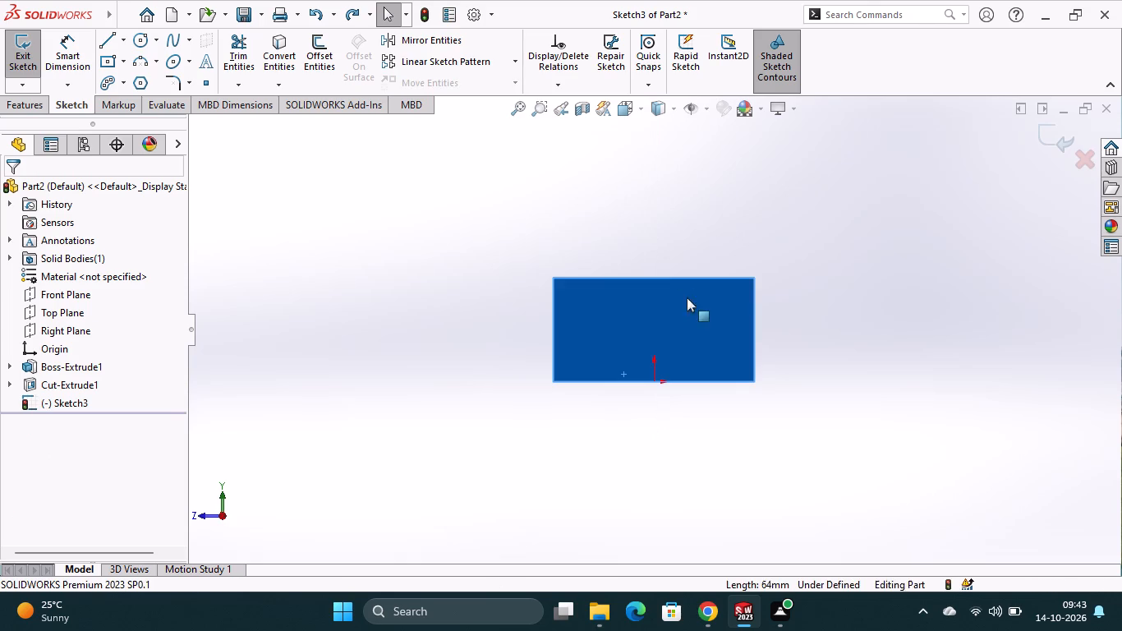
# Sketch on the block's slotted front face a vertical centerline about 100 mm long through the top edge's midpoint, extending above and below the block.
pyautogui.scroll(3, 635, 277)
pyautogui.click(635, 277)
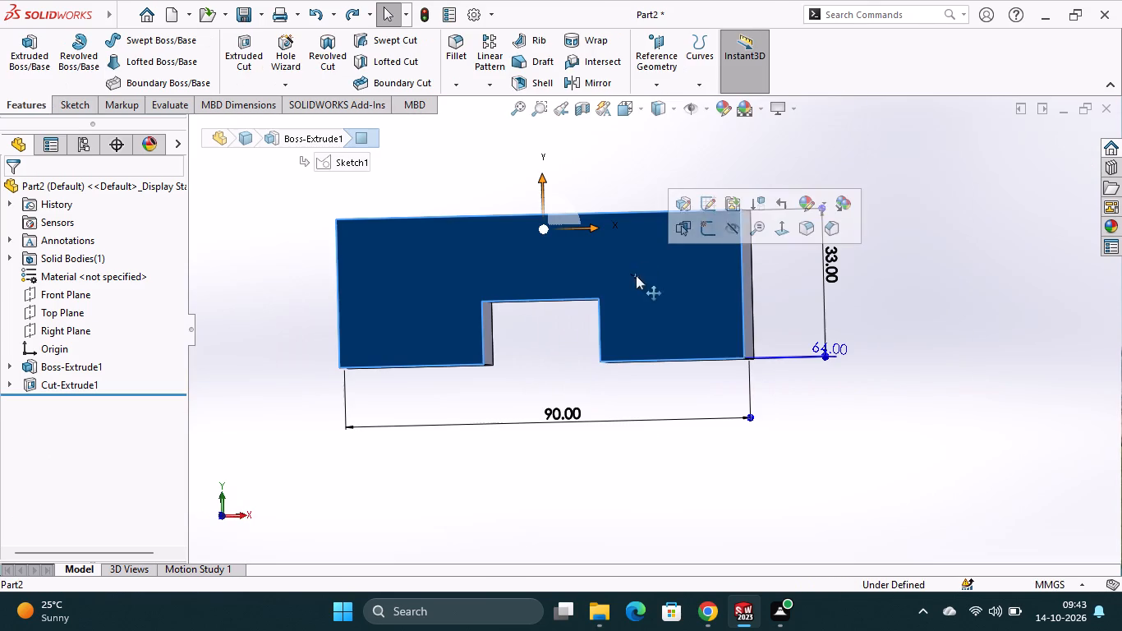
pyautogui.click(706, 228)
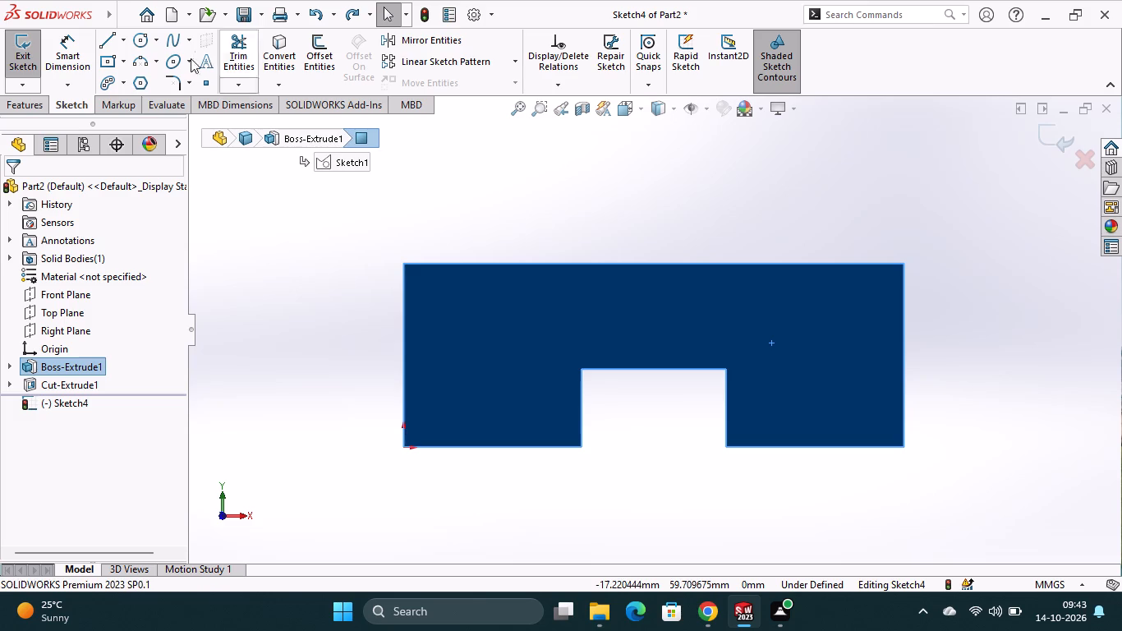
pyautogui.click(121, 44)
pyautogui.click(139, 83)
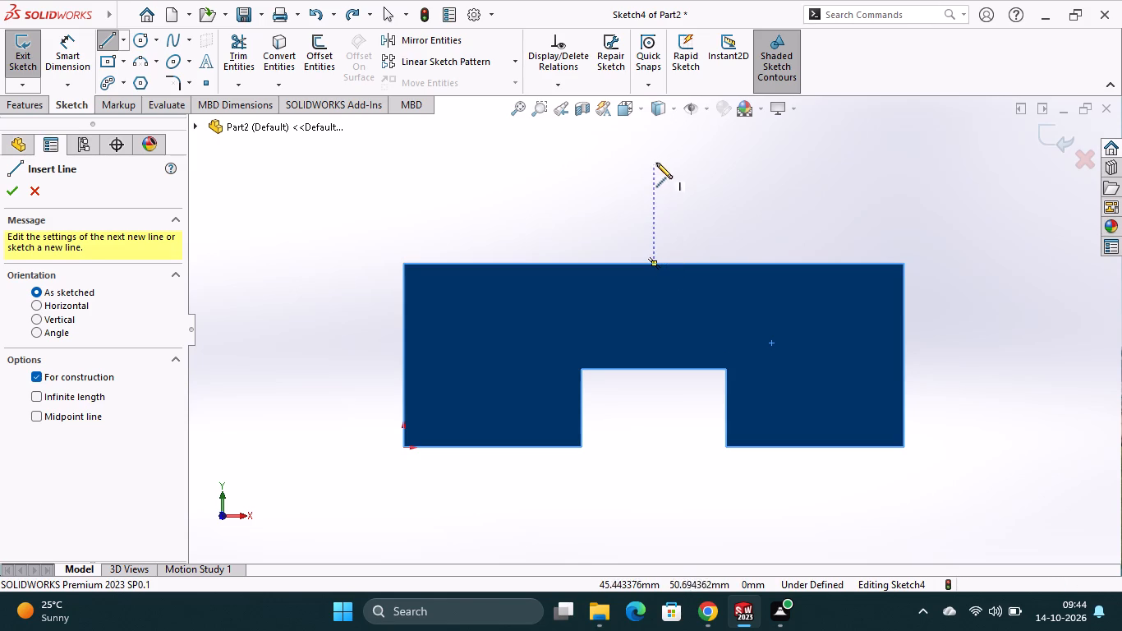
pyautogui.scroll(2, 655, 154)
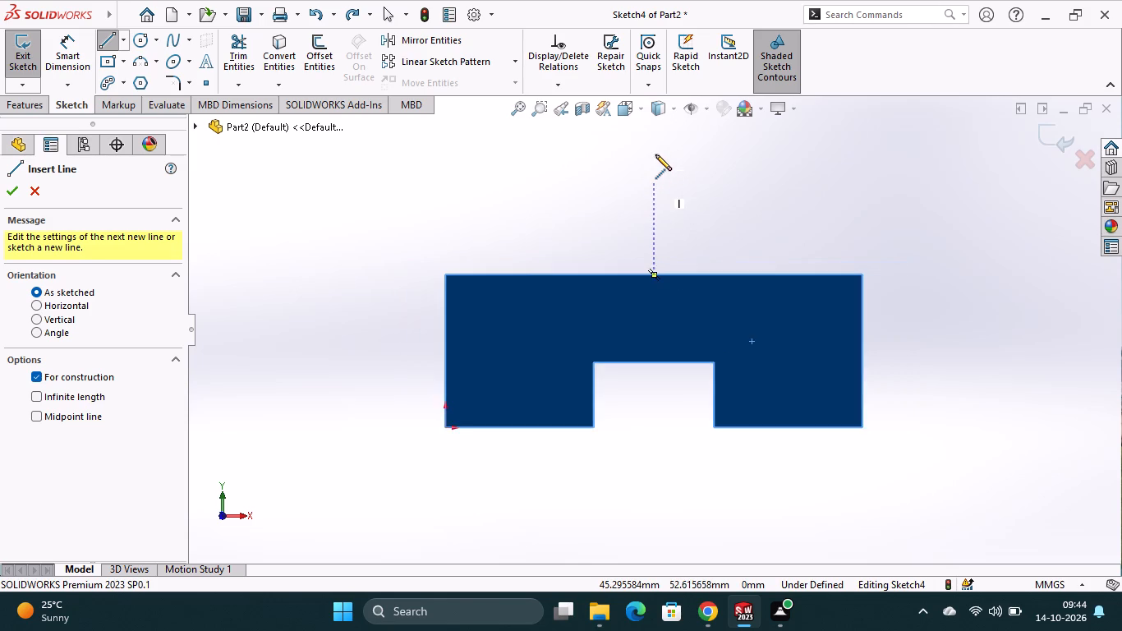
pyautogui.click(658, 130)
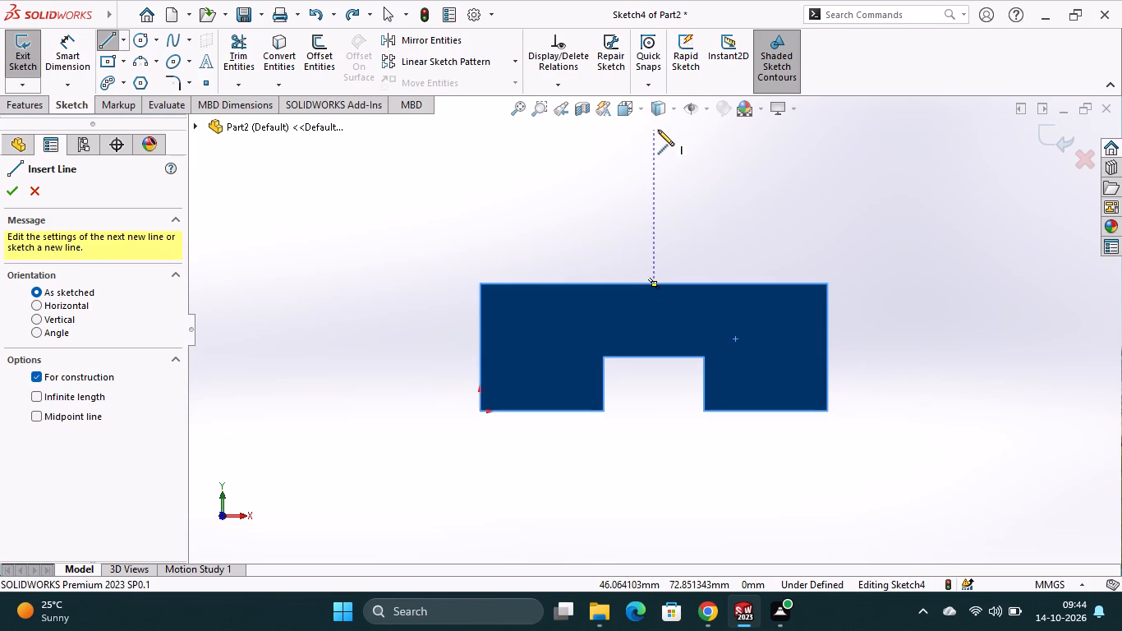
pyautogui.click(654, 522)
pyautogui.press('Escape')
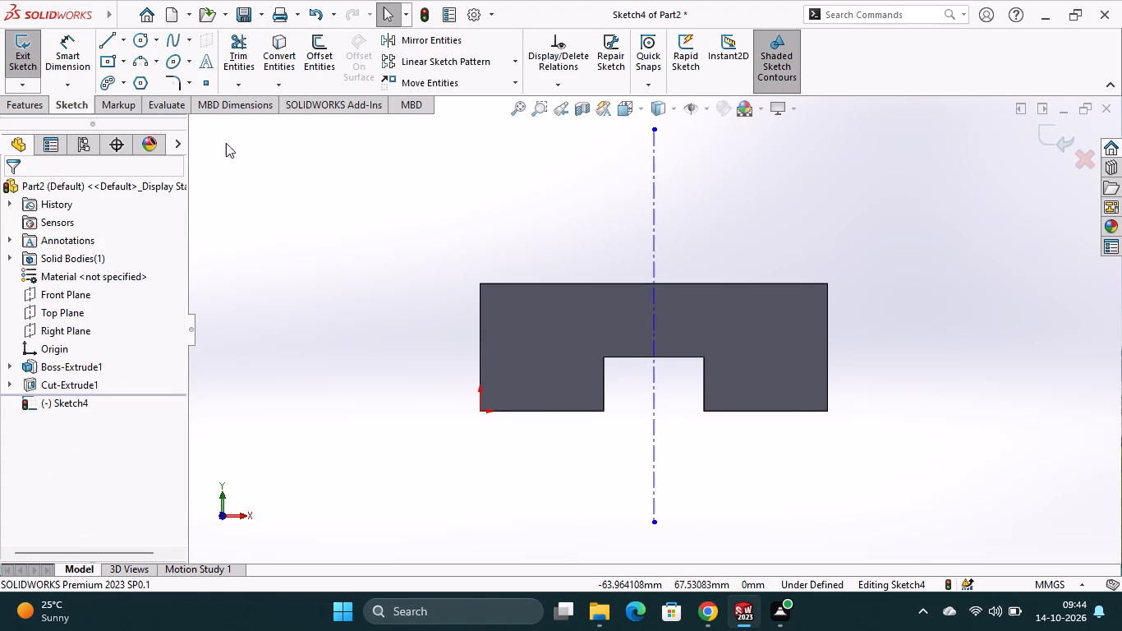
# Sketch a line about 45 mm long above the block, crossing the centerline, and make it horizontal.
pyautogui.click(111, 40)
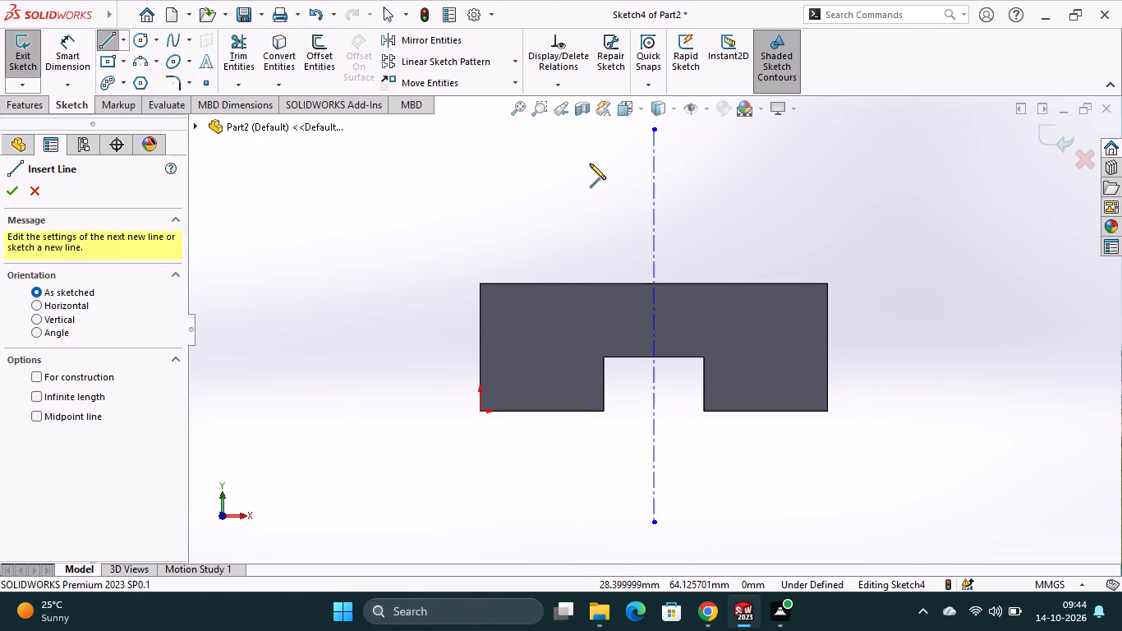
pyautogui.click(572, 172)
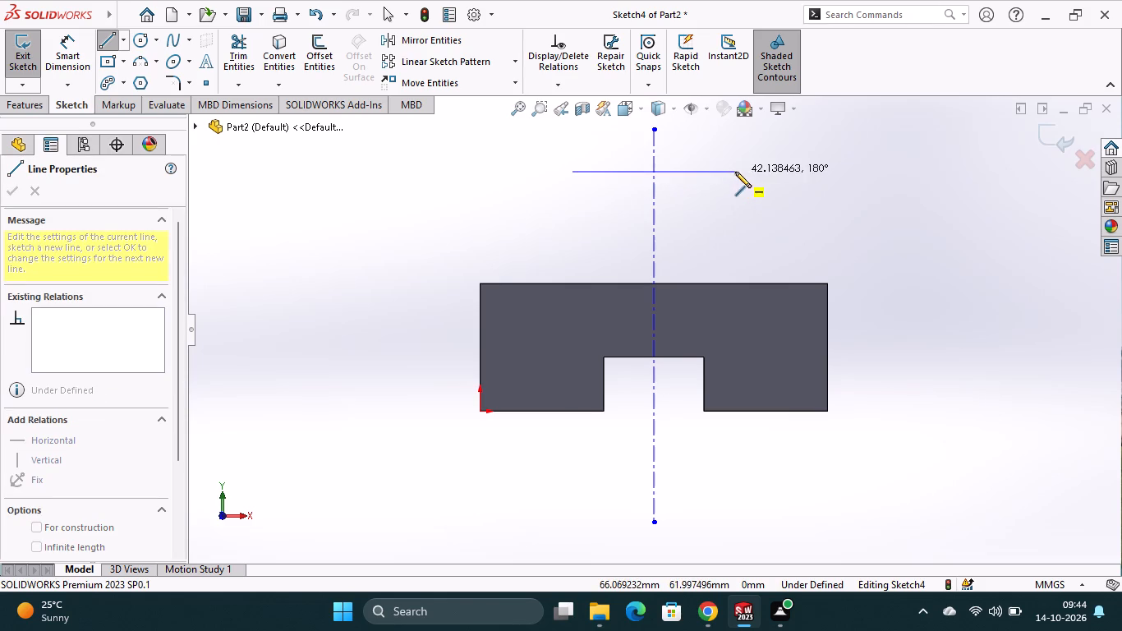
pyautogui.click(746, 193)
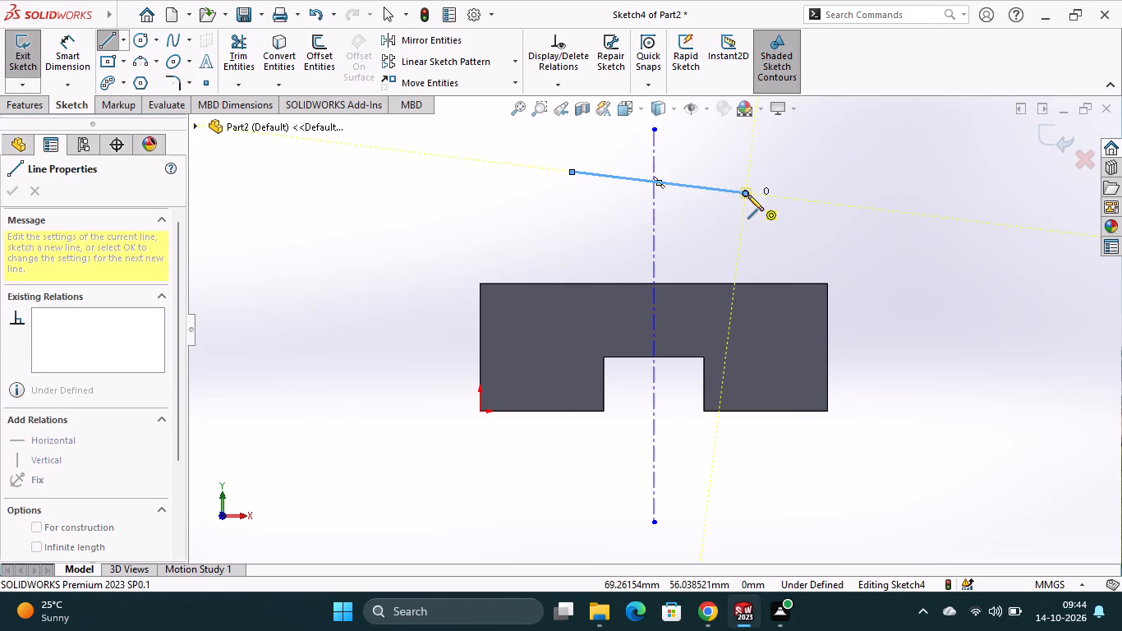
pyautogui.press('Escape')
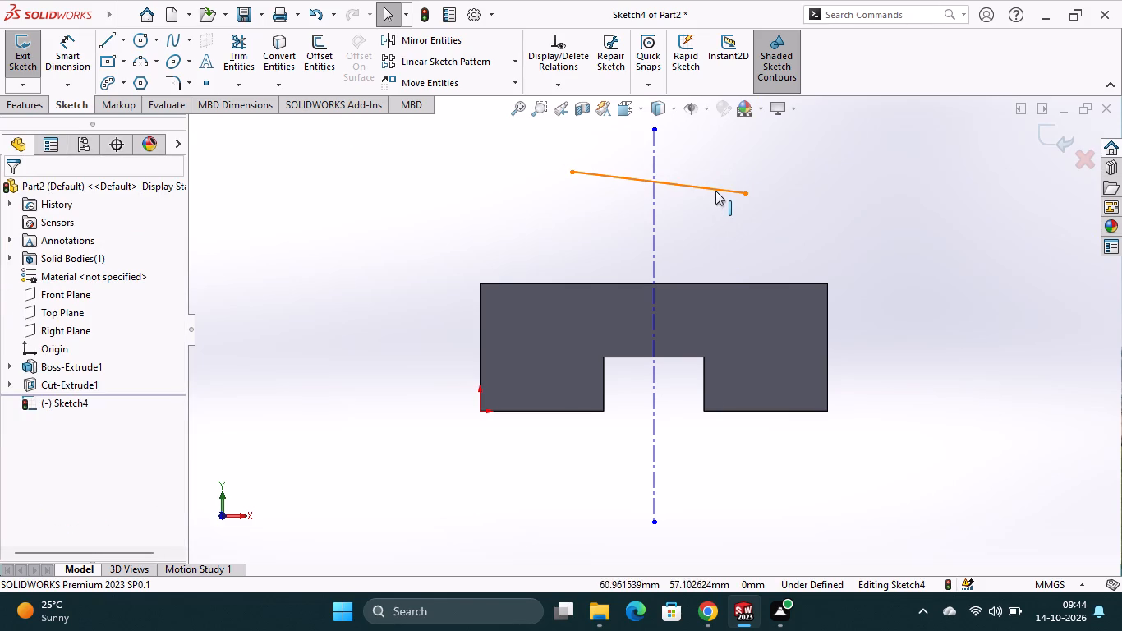
pyautogui.click(715, 191)
pyautogui.click(771, 117)
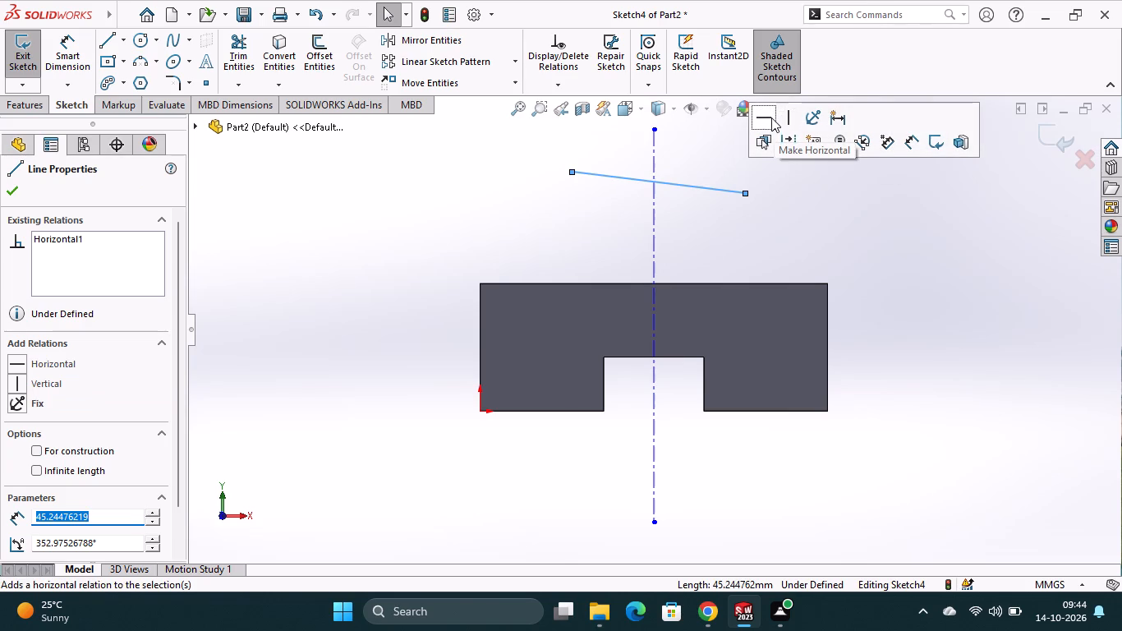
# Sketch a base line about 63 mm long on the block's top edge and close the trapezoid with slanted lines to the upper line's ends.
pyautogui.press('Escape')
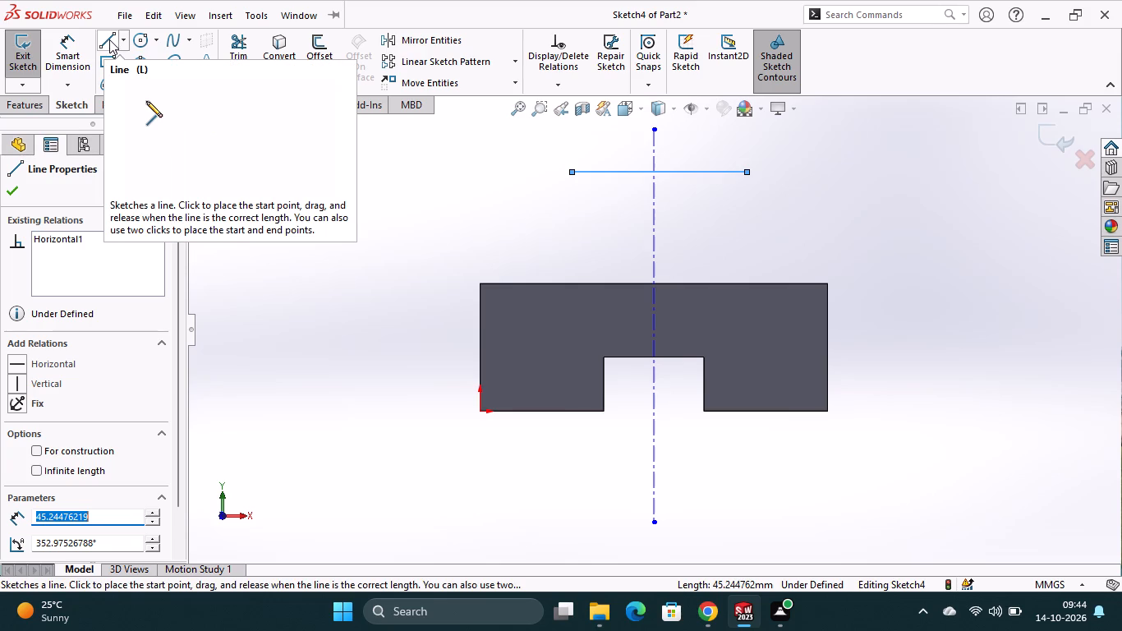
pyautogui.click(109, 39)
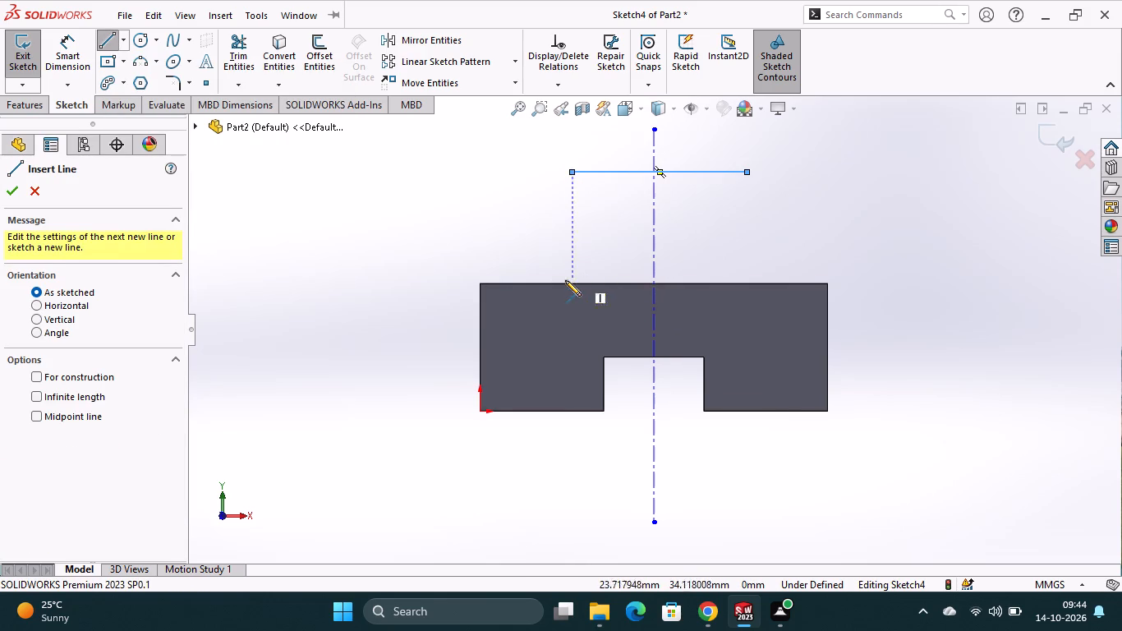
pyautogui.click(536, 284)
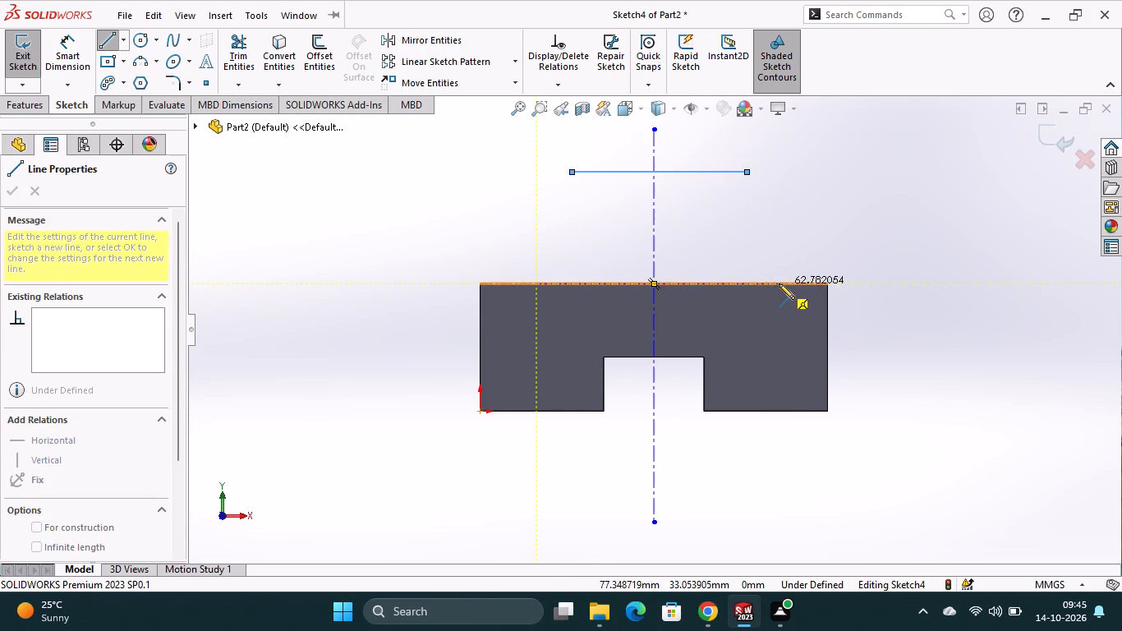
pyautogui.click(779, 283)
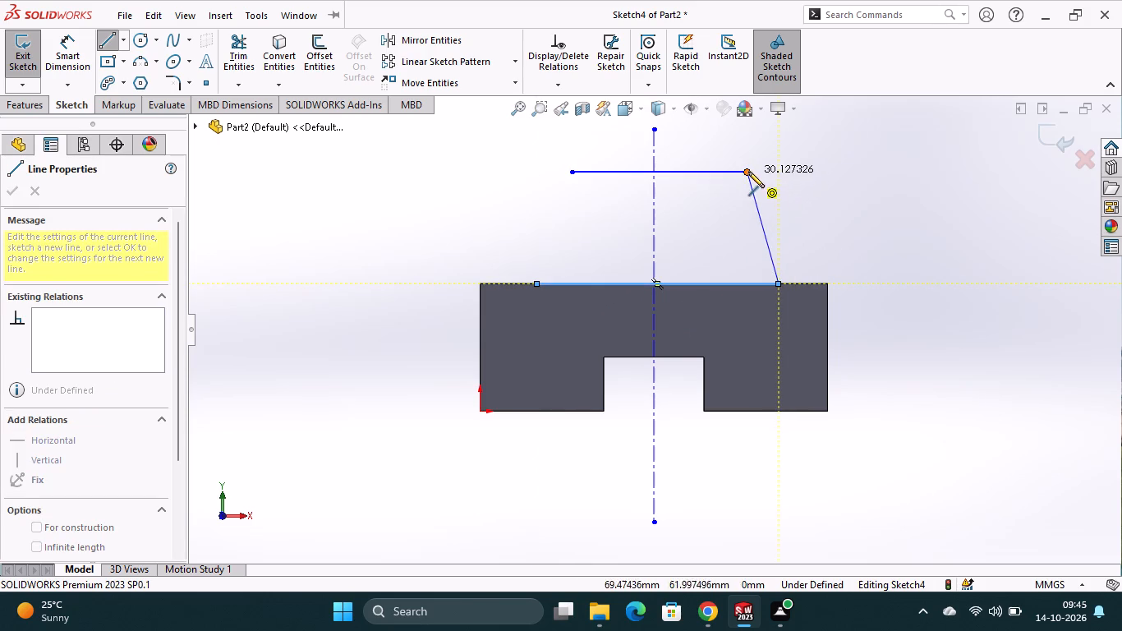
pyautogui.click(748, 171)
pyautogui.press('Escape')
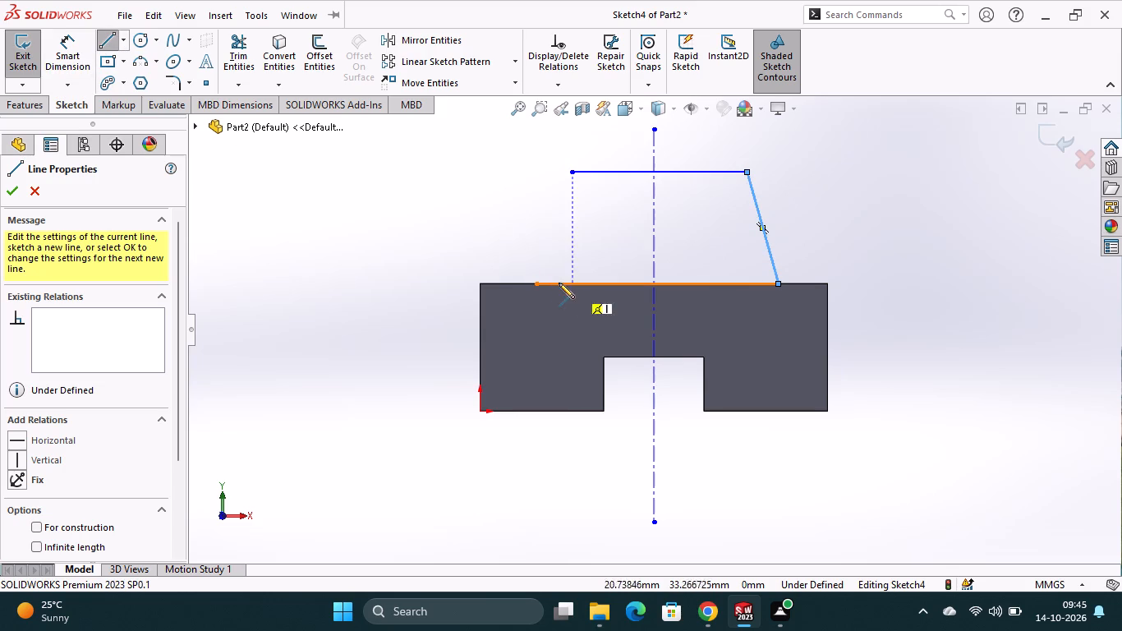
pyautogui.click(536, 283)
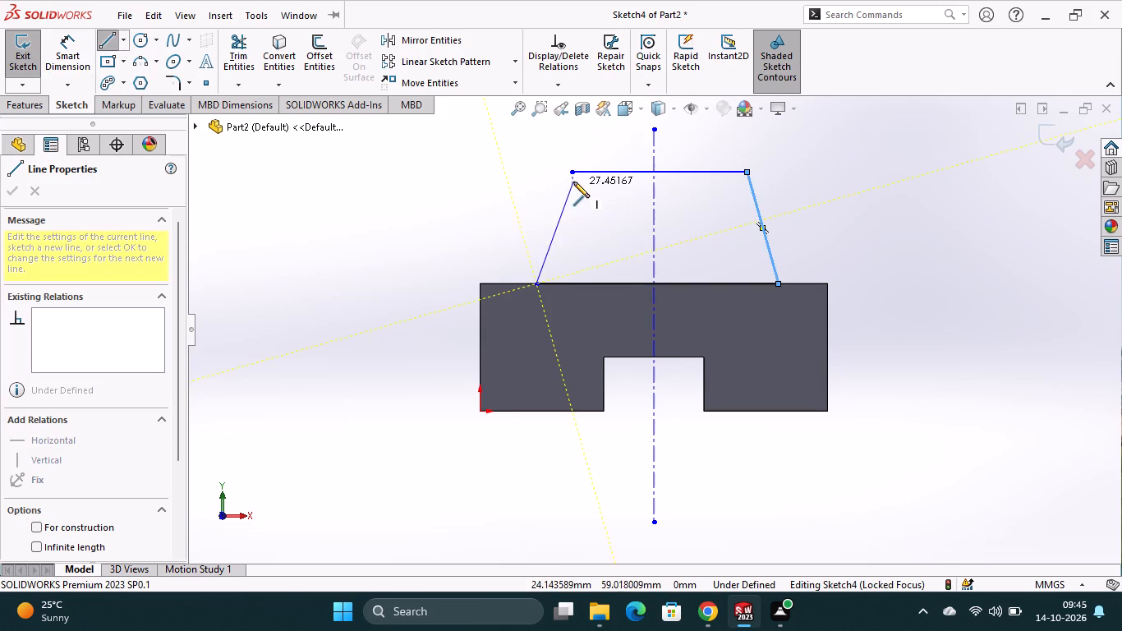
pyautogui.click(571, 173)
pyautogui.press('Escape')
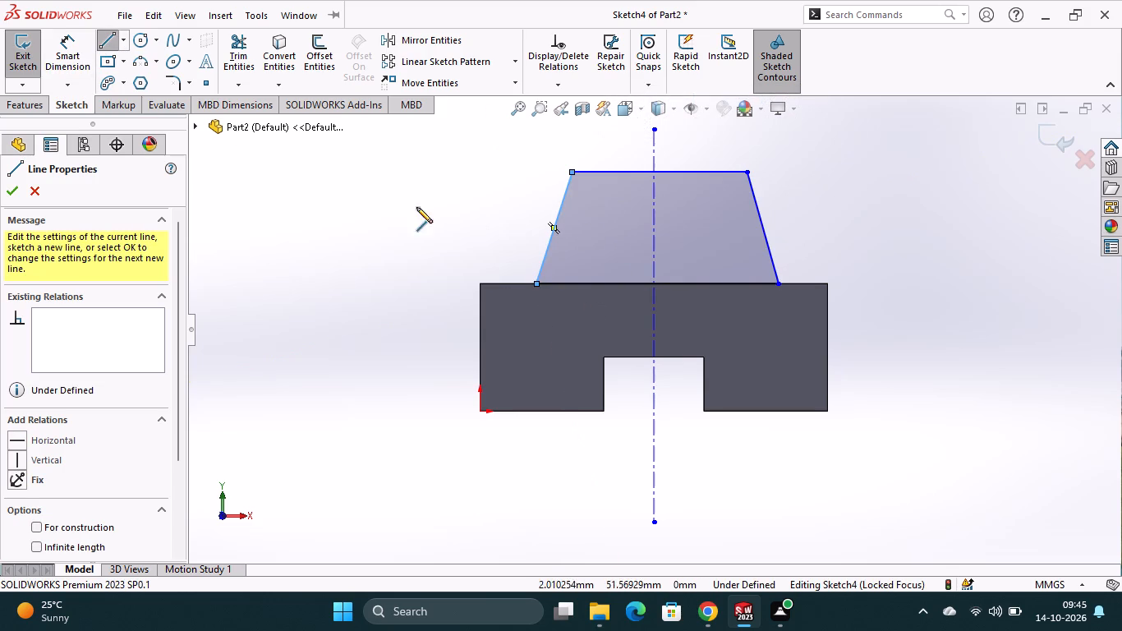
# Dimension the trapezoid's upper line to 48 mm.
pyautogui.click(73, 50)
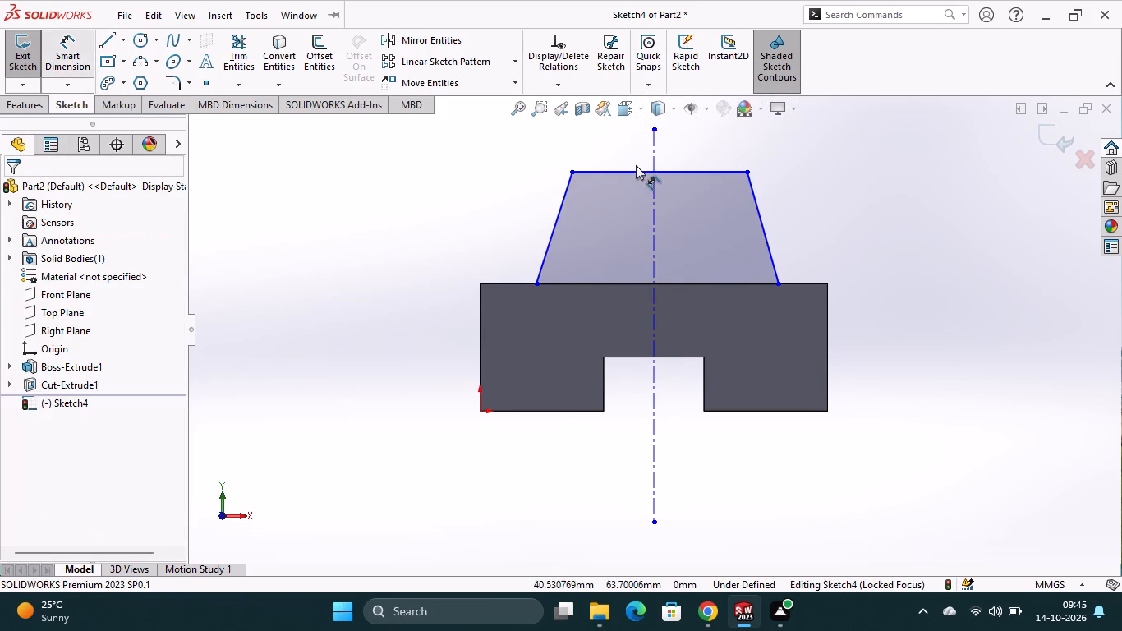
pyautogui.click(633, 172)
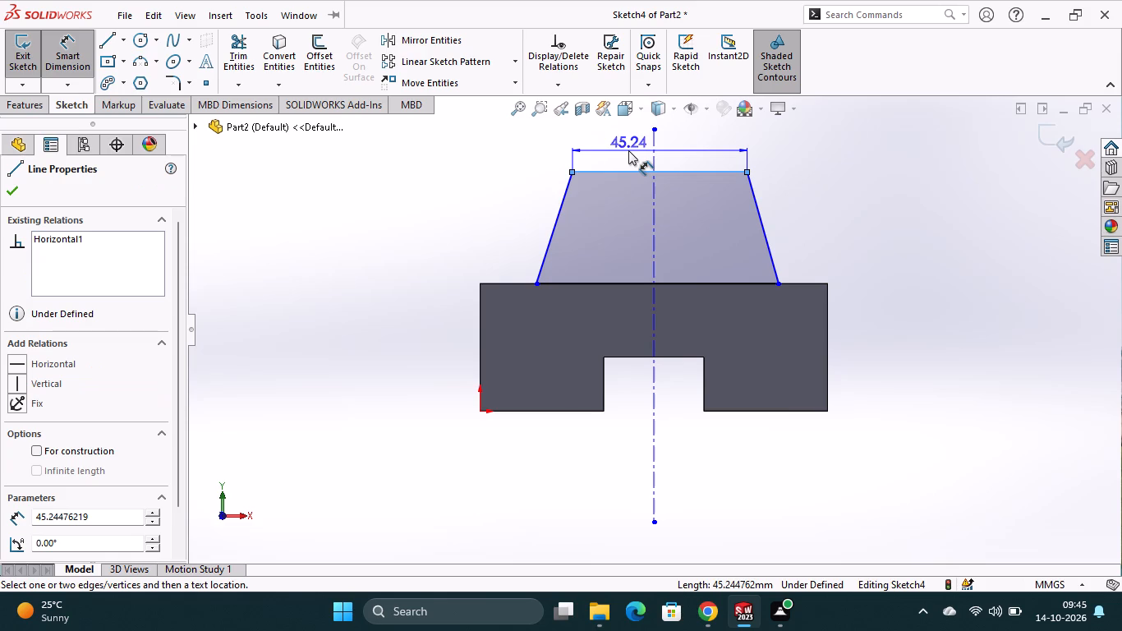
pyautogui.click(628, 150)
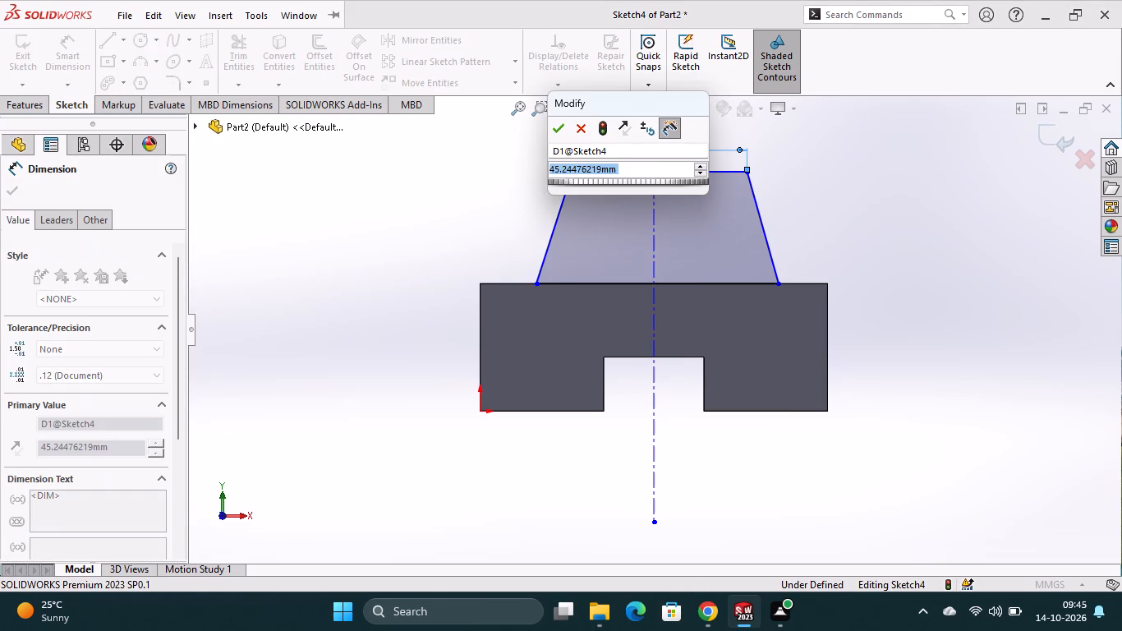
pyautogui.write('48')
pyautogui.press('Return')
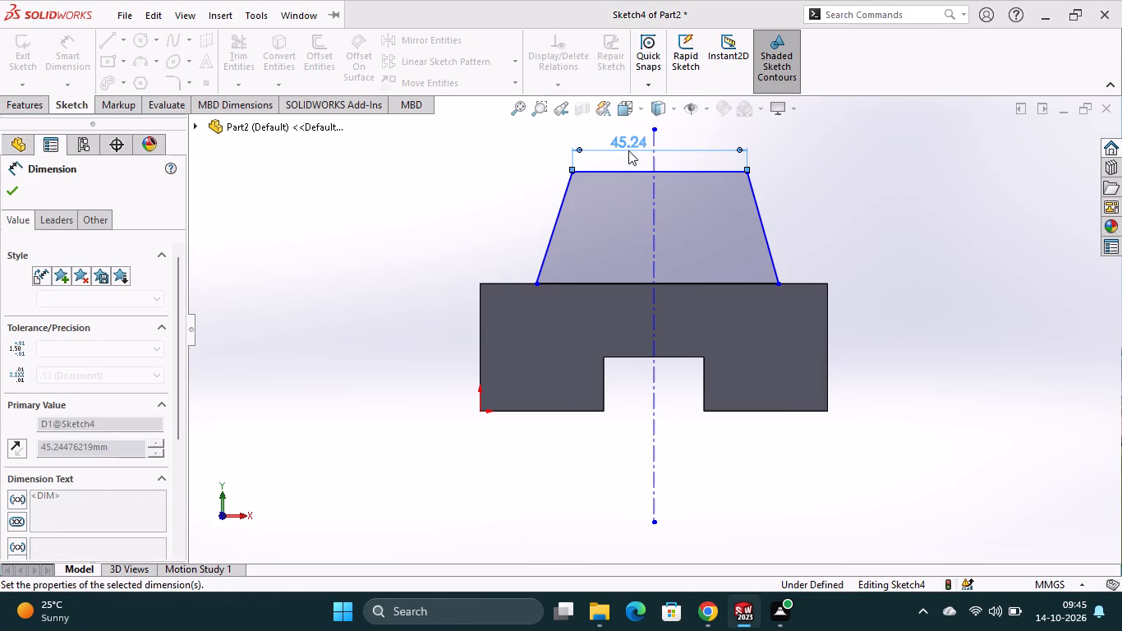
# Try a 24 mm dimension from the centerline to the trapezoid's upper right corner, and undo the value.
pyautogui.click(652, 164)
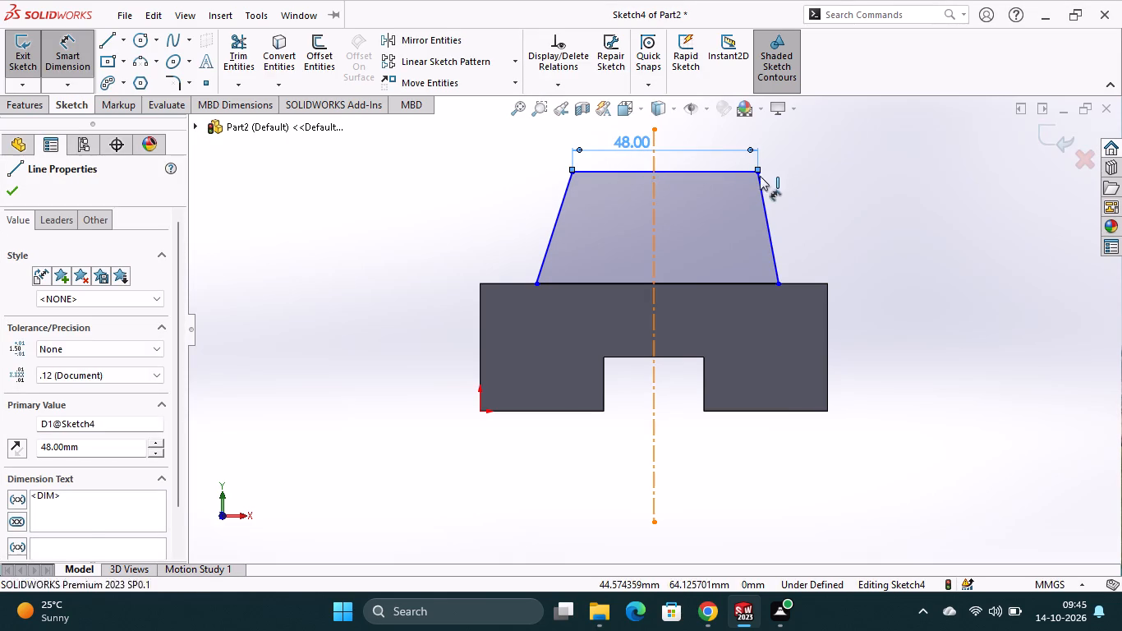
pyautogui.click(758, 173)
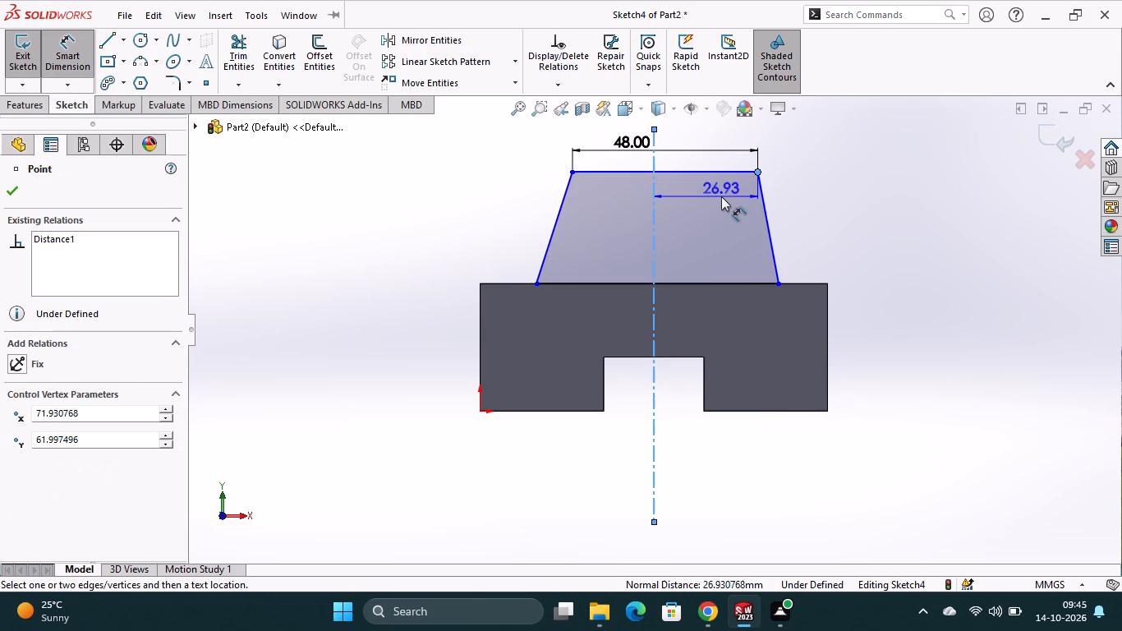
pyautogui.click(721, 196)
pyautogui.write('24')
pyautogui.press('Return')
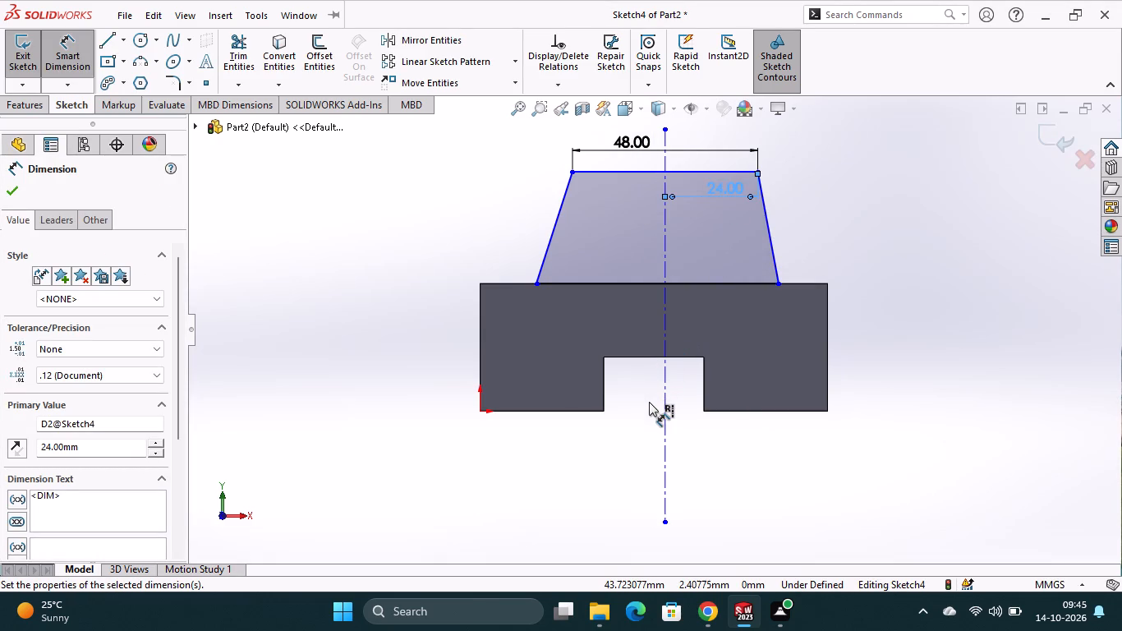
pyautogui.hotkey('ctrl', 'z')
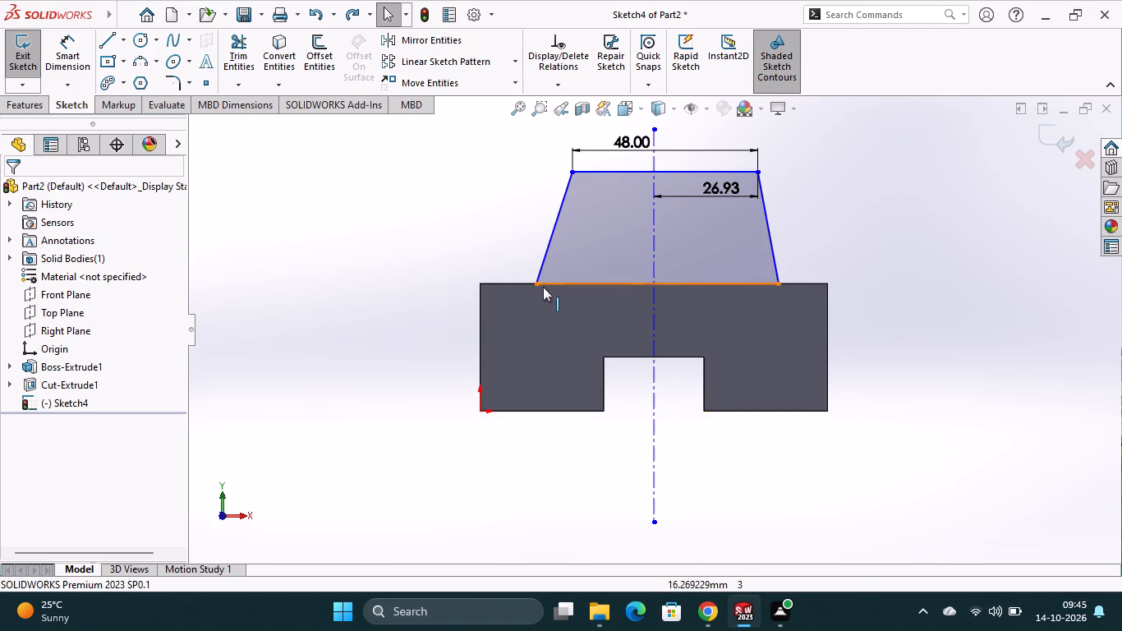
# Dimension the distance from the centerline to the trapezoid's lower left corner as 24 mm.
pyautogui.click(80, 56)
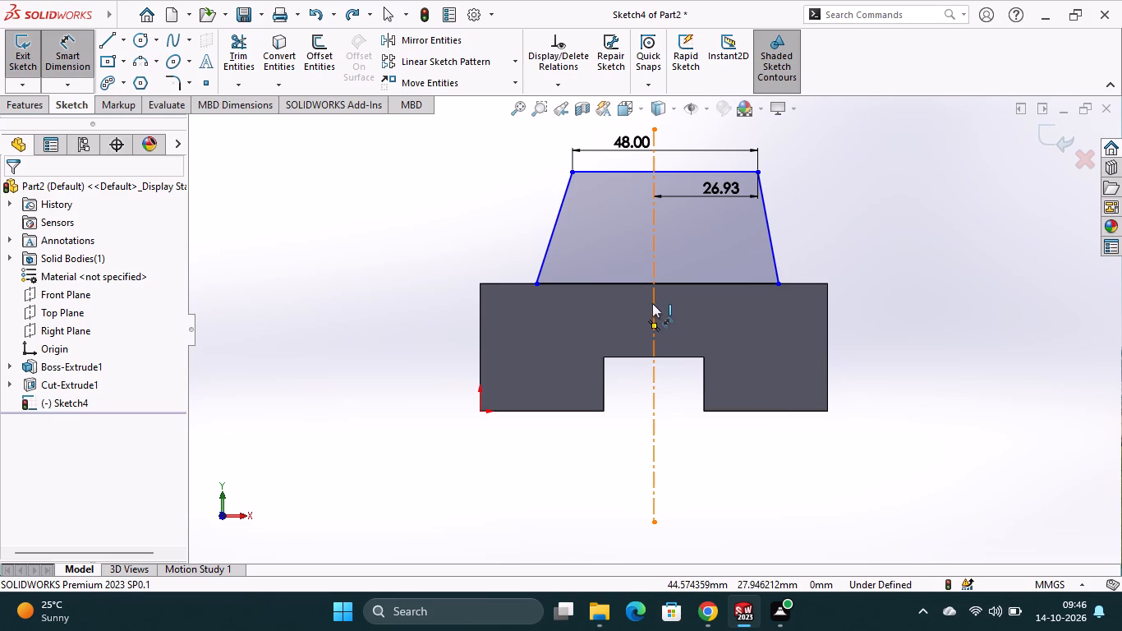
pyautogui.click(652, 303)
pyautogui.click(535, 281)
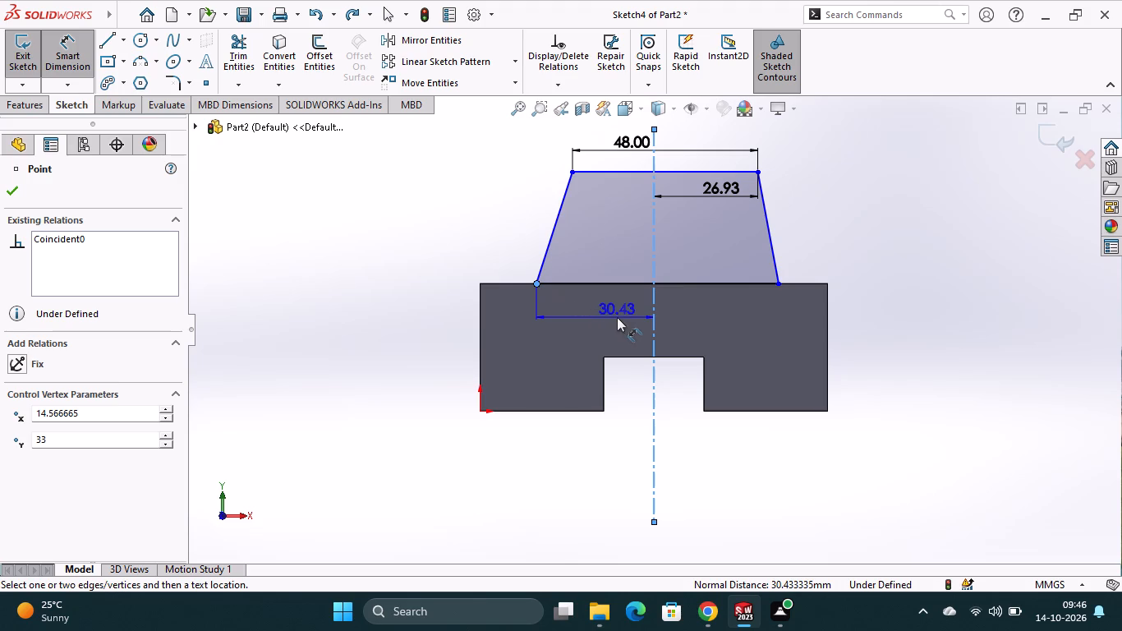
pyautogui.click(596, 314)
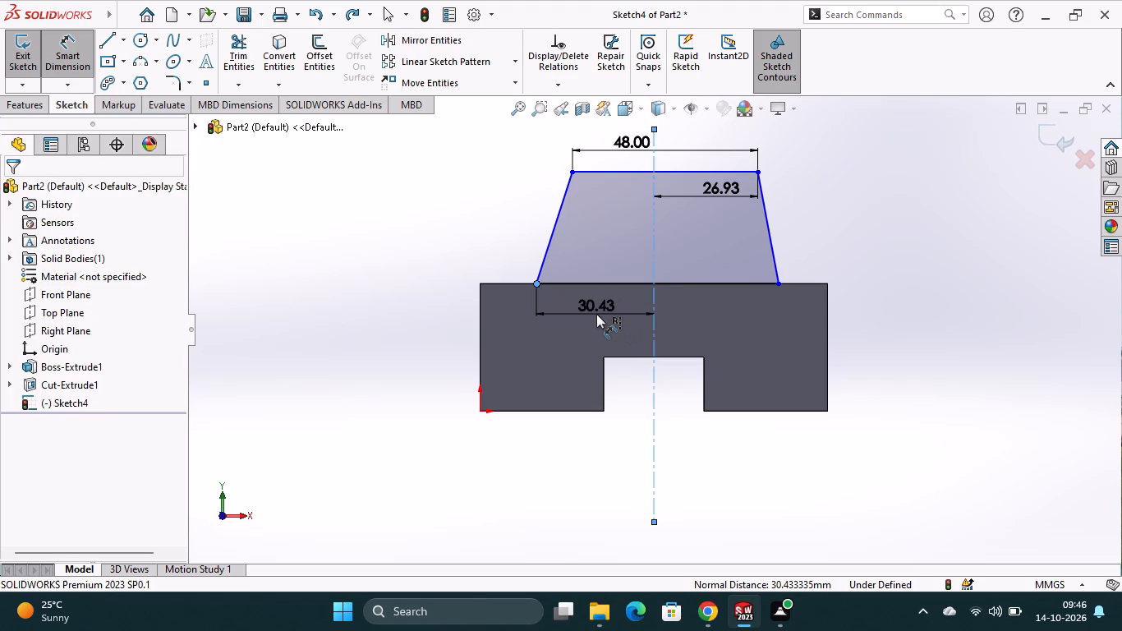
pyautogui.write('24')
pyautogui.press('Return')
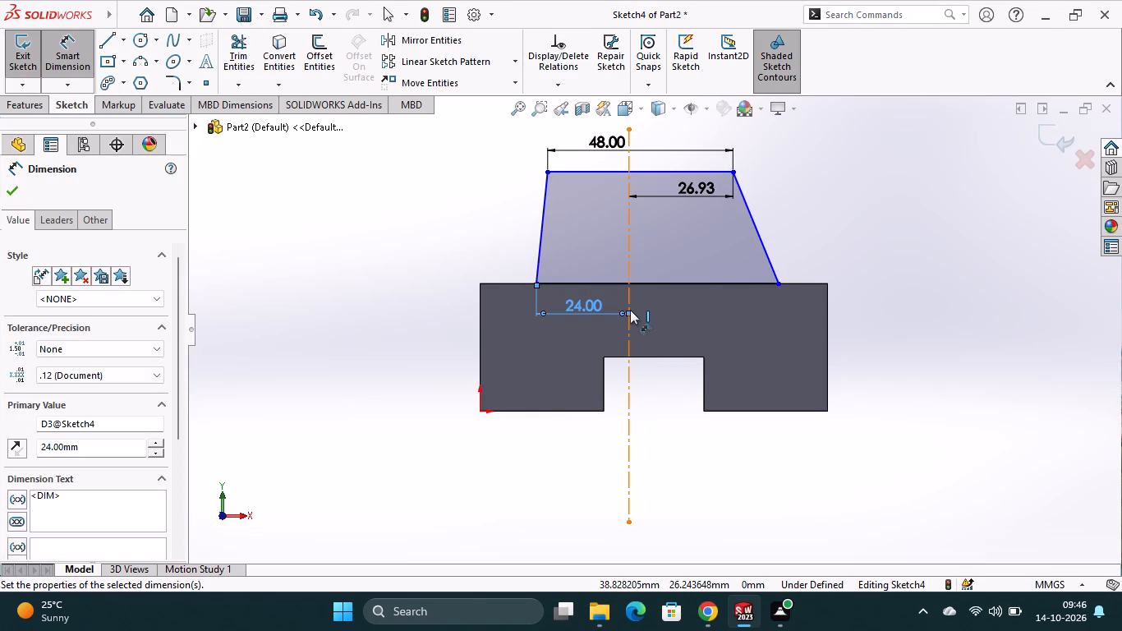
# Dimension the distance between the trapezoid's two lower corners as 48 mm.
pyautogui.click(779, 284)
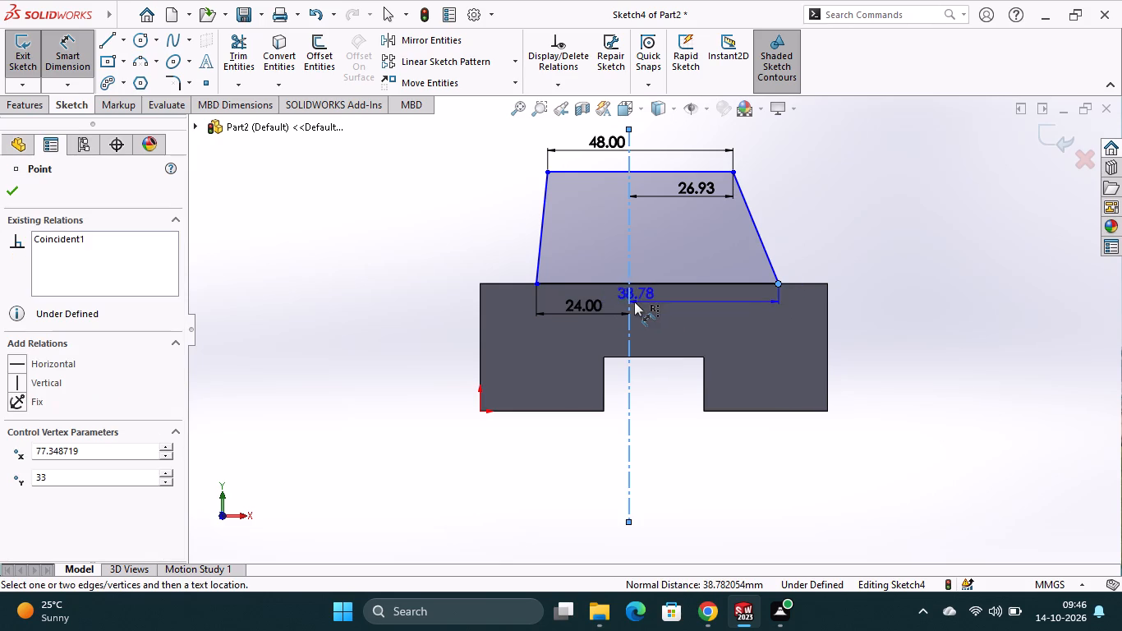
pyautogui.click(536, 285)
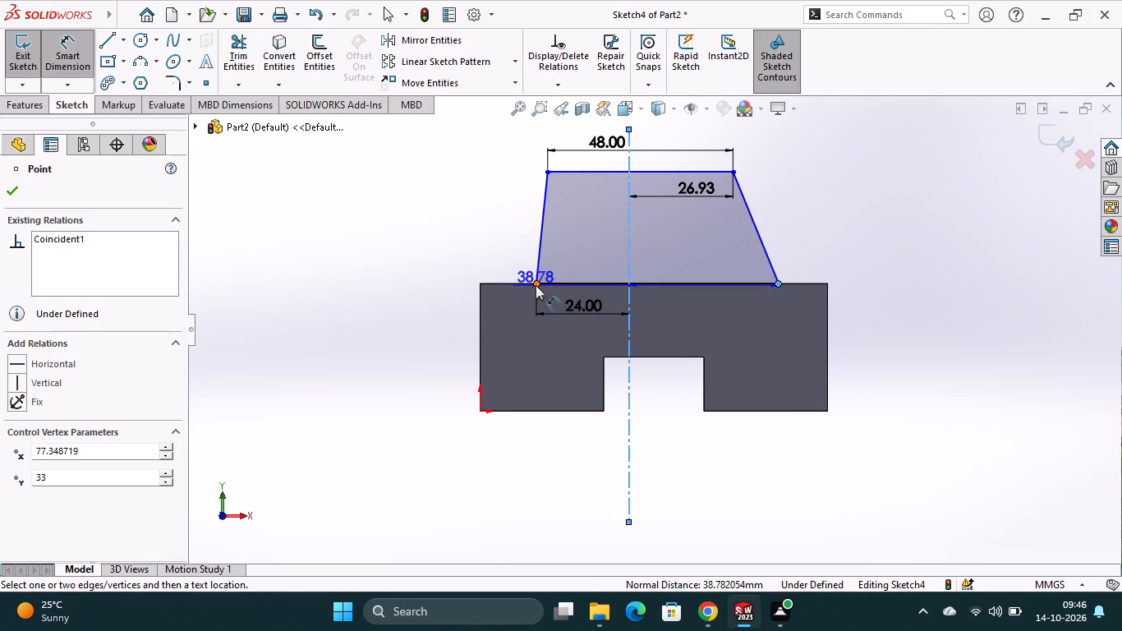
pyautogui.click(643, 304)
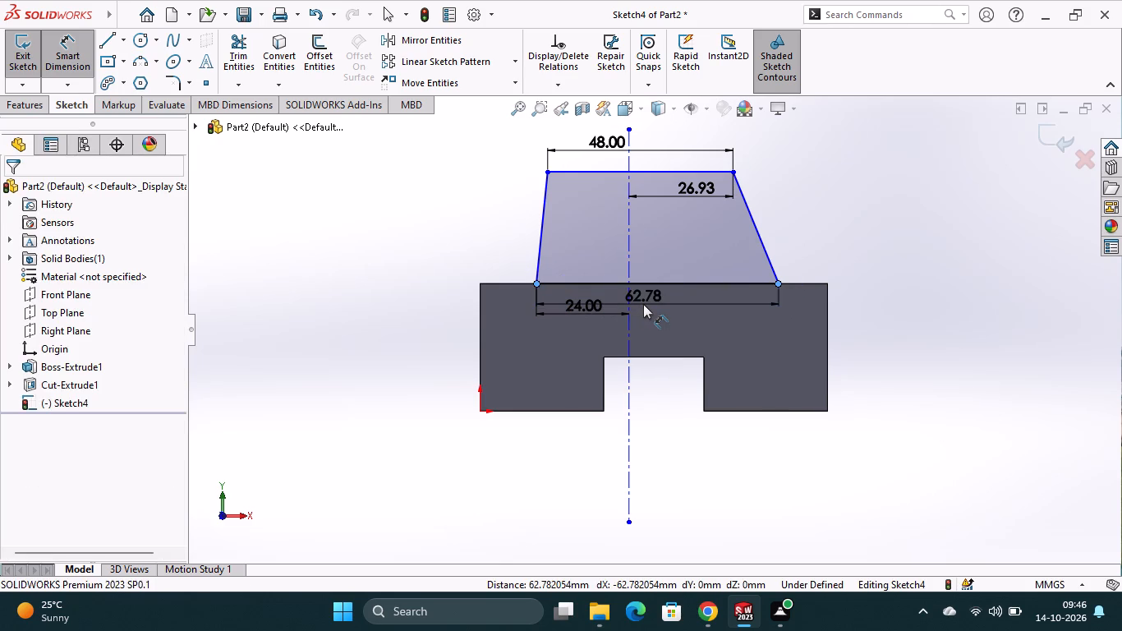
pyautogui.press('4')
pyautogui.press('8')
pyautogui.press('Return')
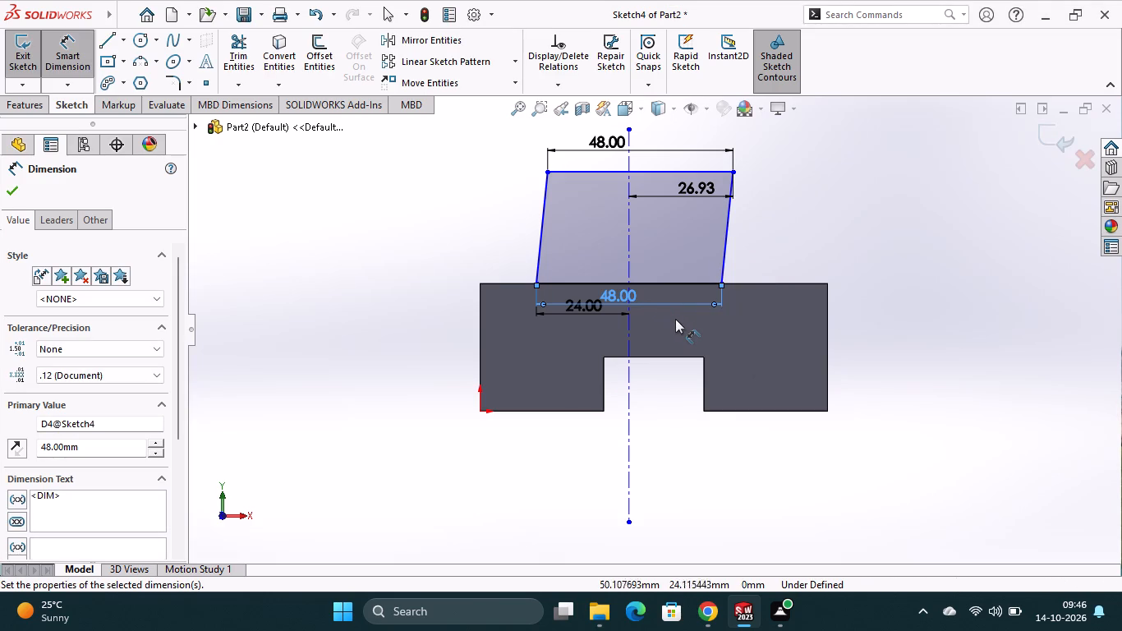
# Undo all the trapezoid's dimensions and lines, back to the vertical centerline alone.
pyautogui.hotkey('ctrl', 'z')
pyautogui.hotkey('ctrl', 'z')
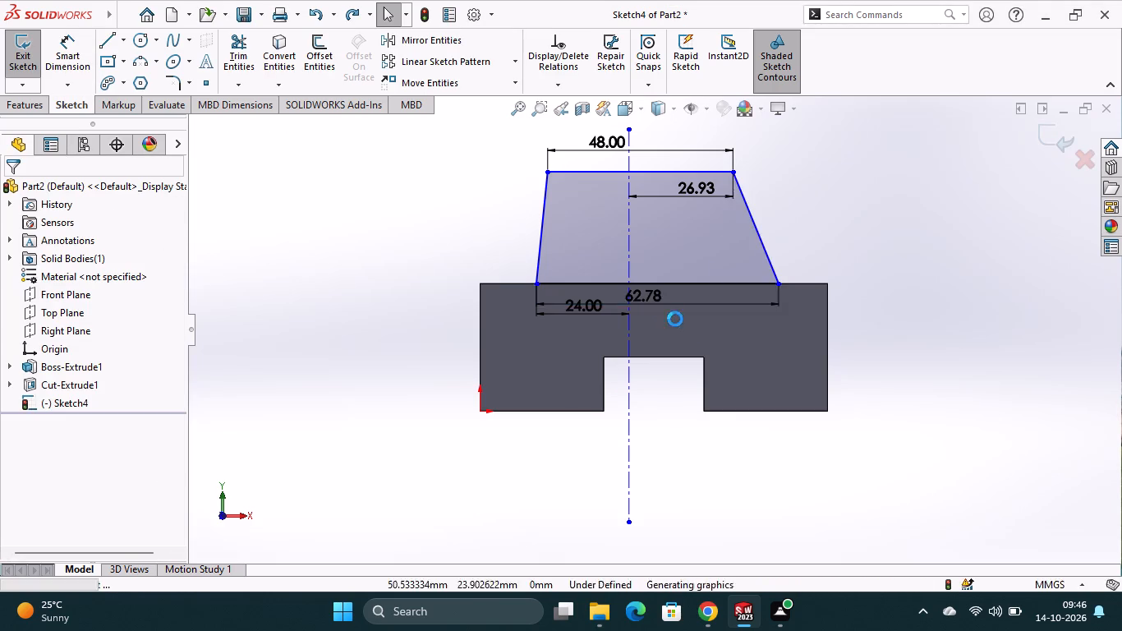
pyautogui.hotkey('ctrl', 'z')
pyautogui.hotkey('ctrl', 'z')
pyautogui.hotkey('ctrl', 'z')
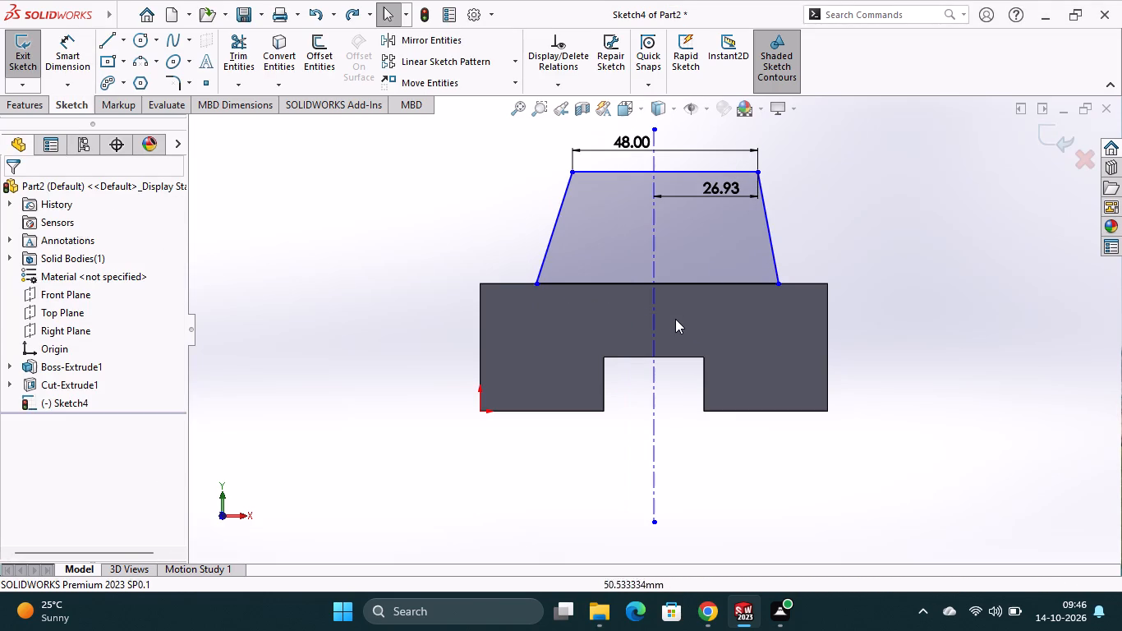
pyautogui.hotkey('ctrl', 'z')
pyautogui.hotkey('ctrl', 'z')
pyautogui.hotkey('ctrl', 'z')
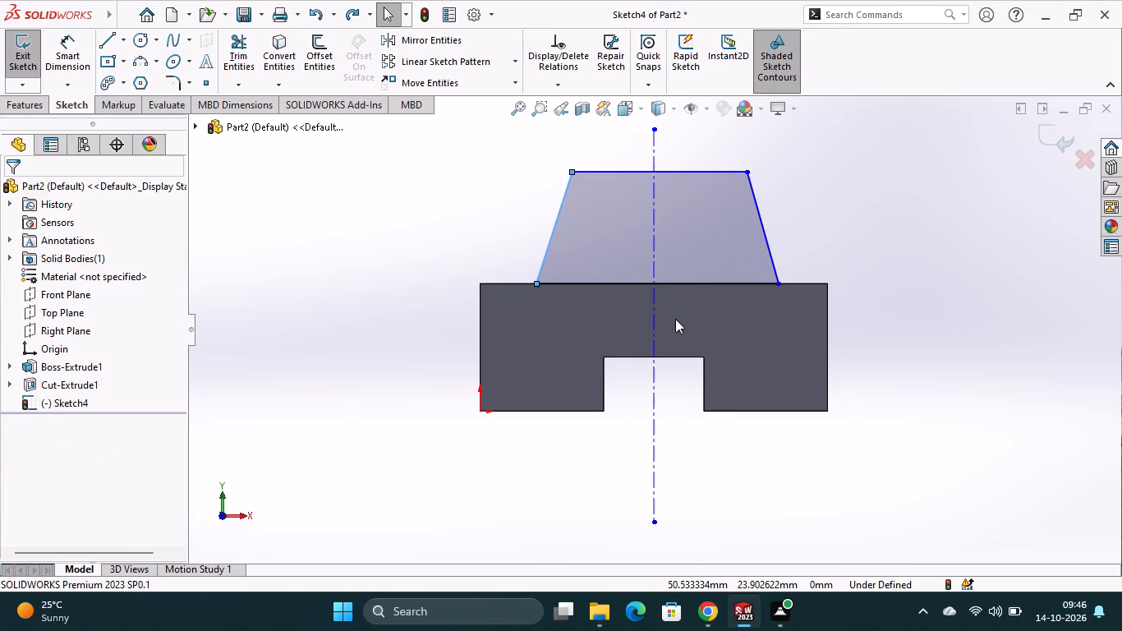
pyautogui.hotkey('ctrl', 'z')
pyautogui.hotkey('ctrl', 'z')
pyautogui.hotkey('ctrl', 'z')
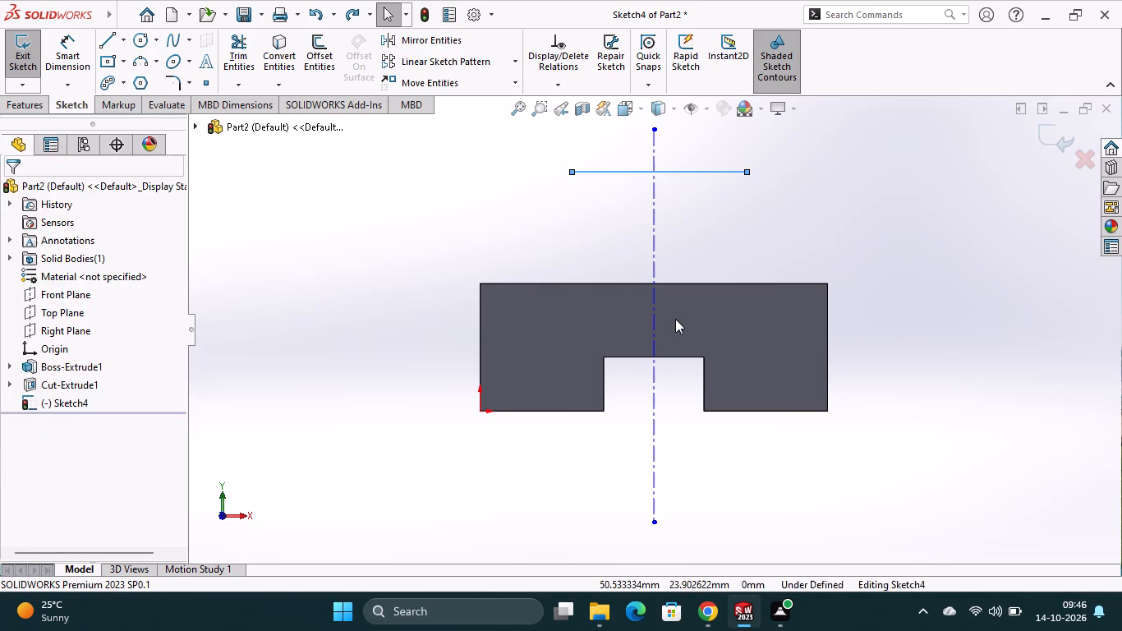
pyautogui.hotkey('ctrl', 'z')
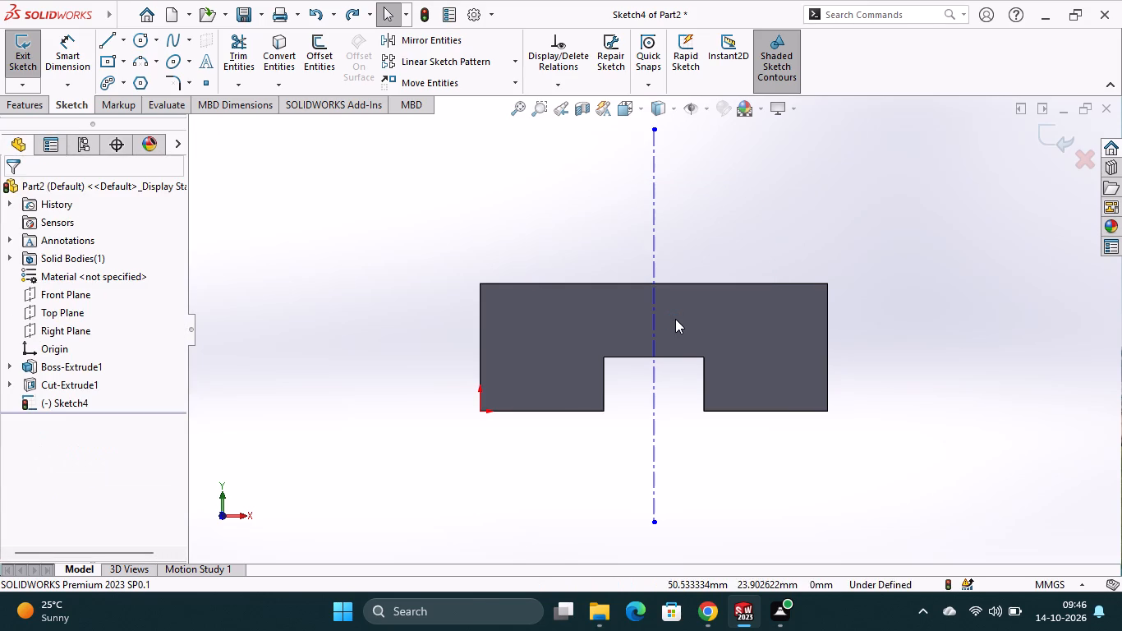
# Sketch a corner rectangle about 50 mm wide standing on the block's top edge and spanning the centerline.
pyautogui.click(122, 62)
pyautogui.click(123, 87)
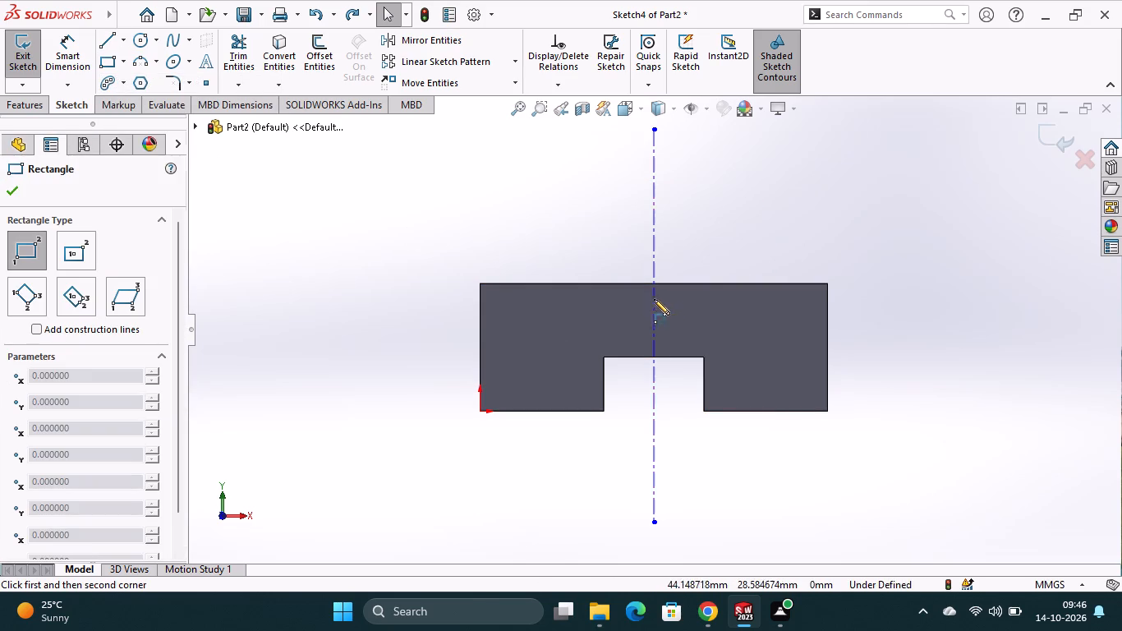
pyautogui.click(561, 284)
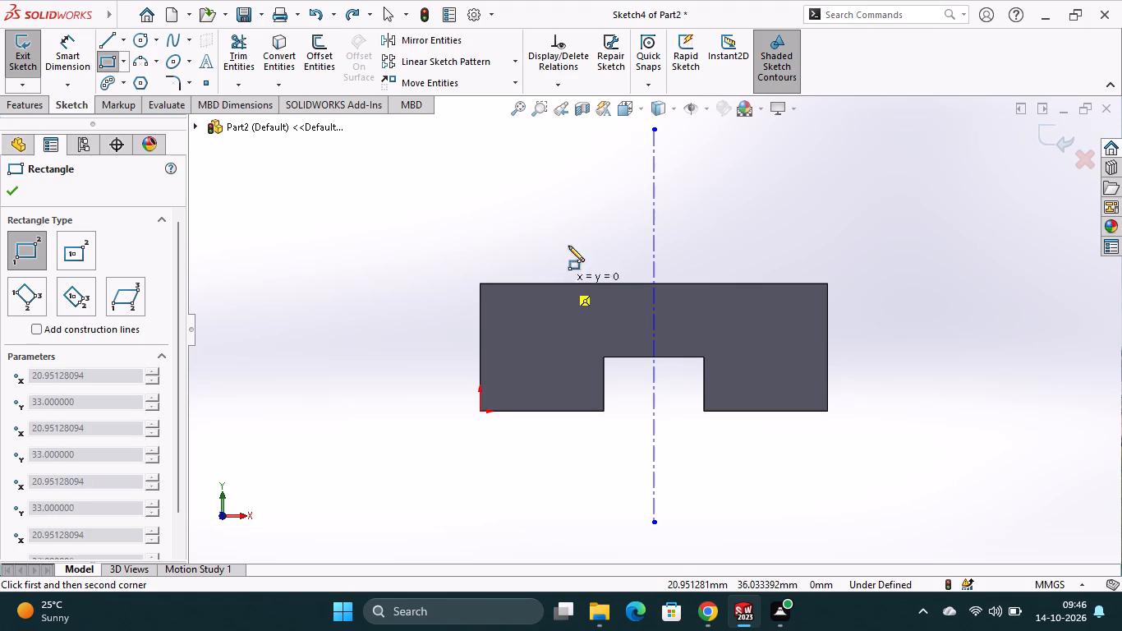
pyautogui.click(755, 158)
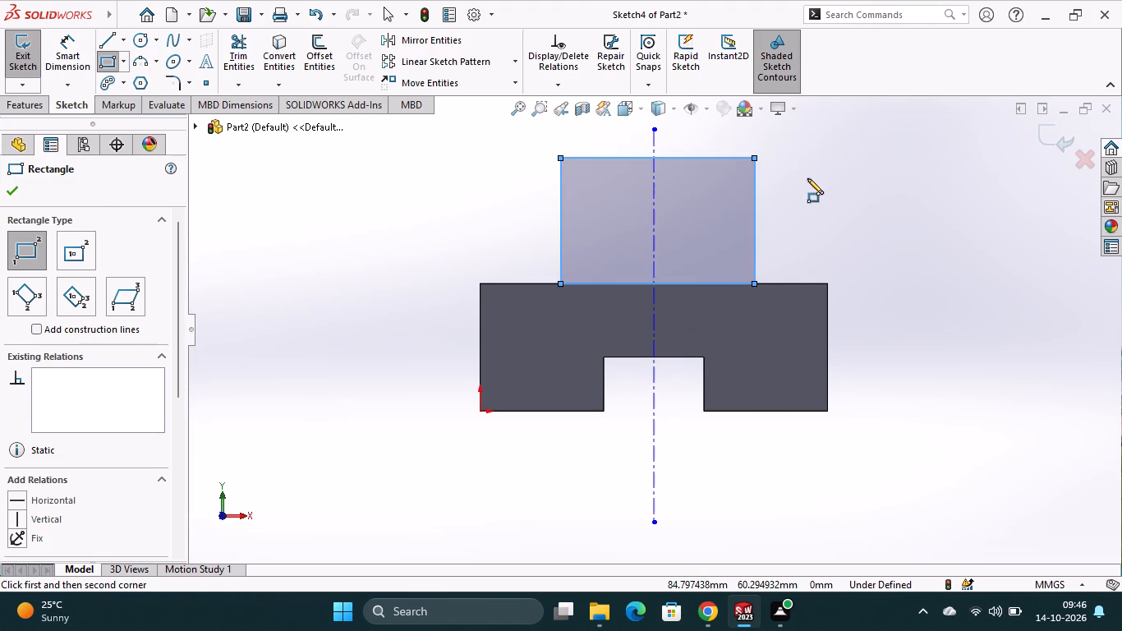
pyautogui.press('Escape')
# Dimension the rectangle's bottom edge to 48 mm.
pyautogui.click(85, 48)
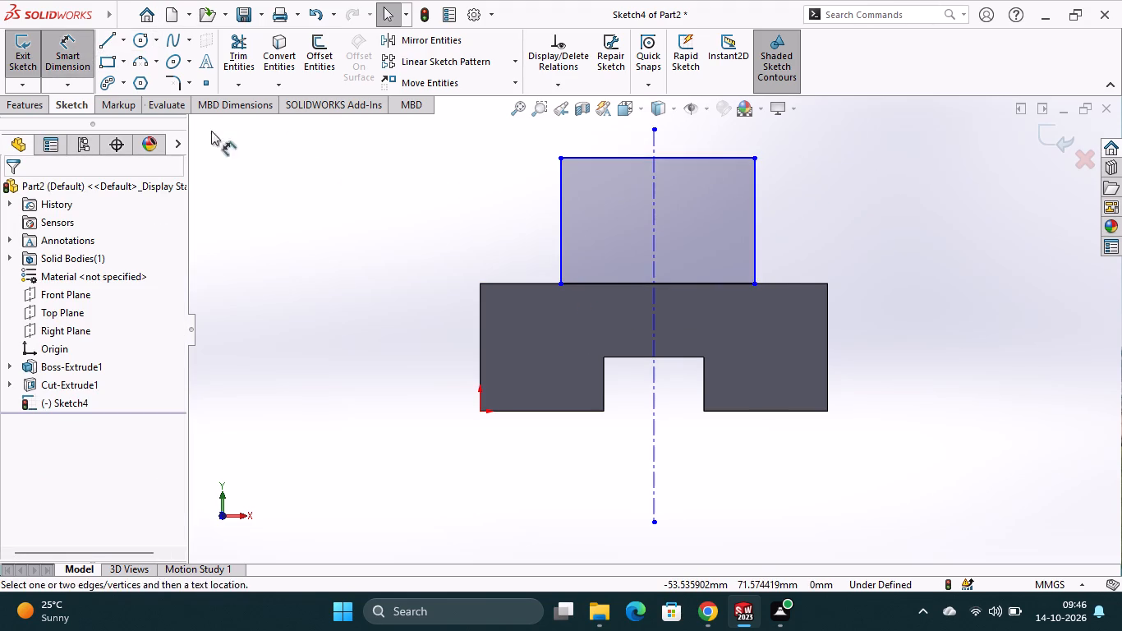
pyautogui.click(620, 283)
pyautogui.click(621, 306)
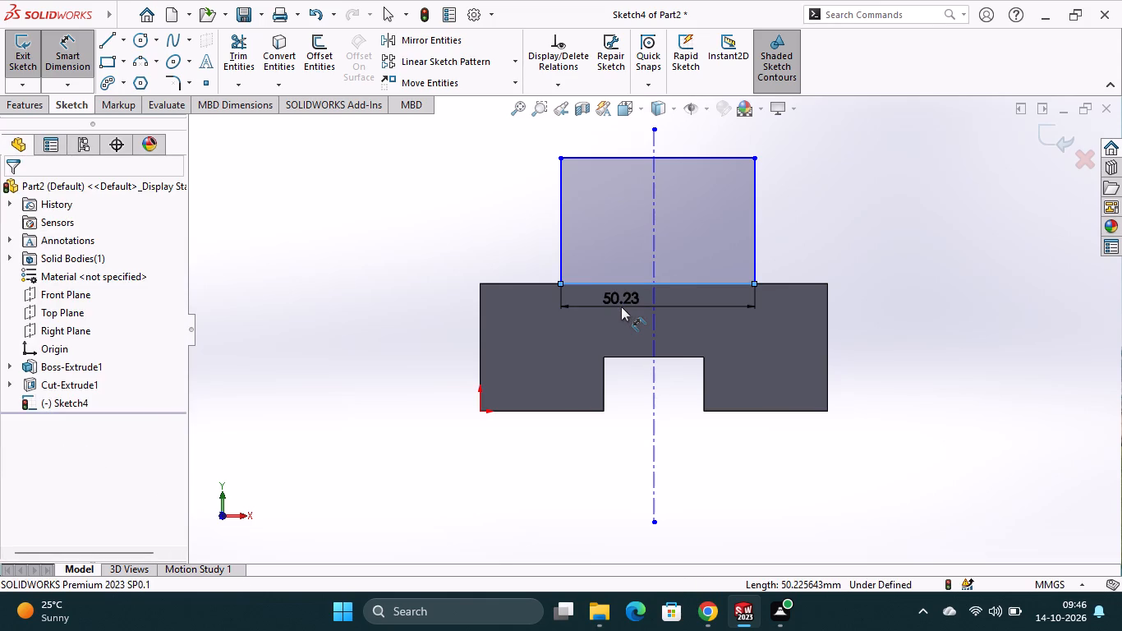
pyautogui.write('48')
pyautogui.press('Return')
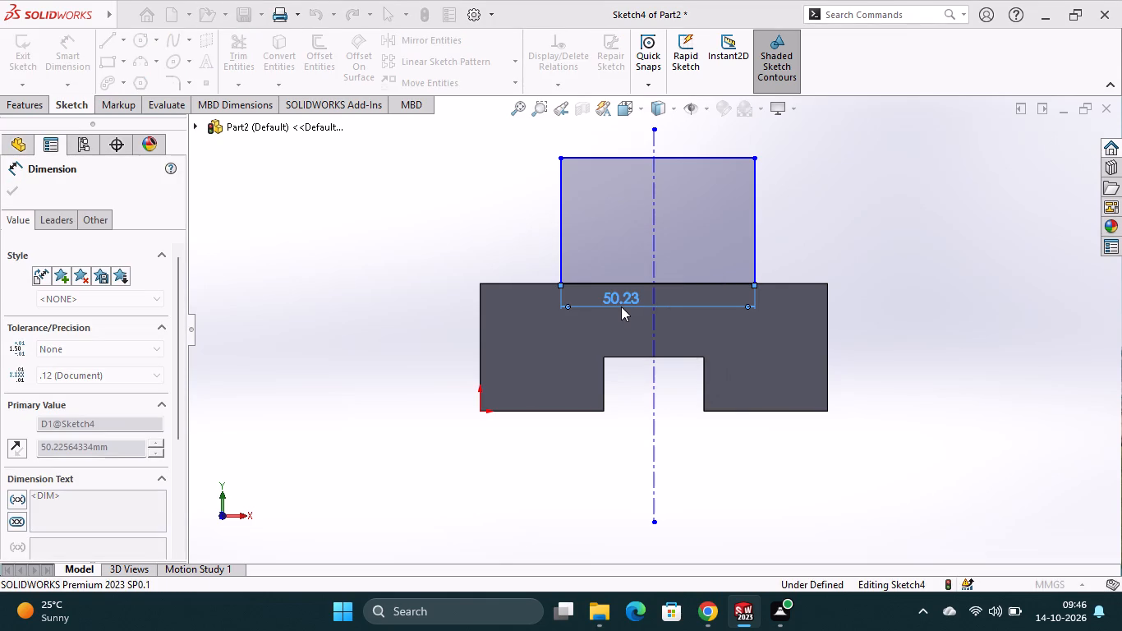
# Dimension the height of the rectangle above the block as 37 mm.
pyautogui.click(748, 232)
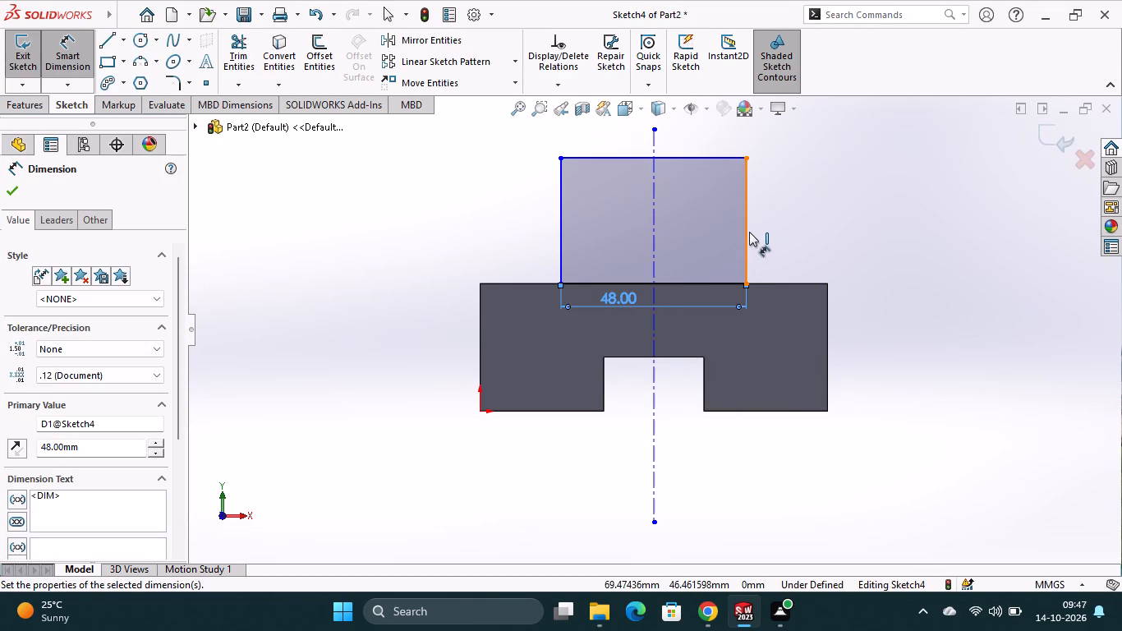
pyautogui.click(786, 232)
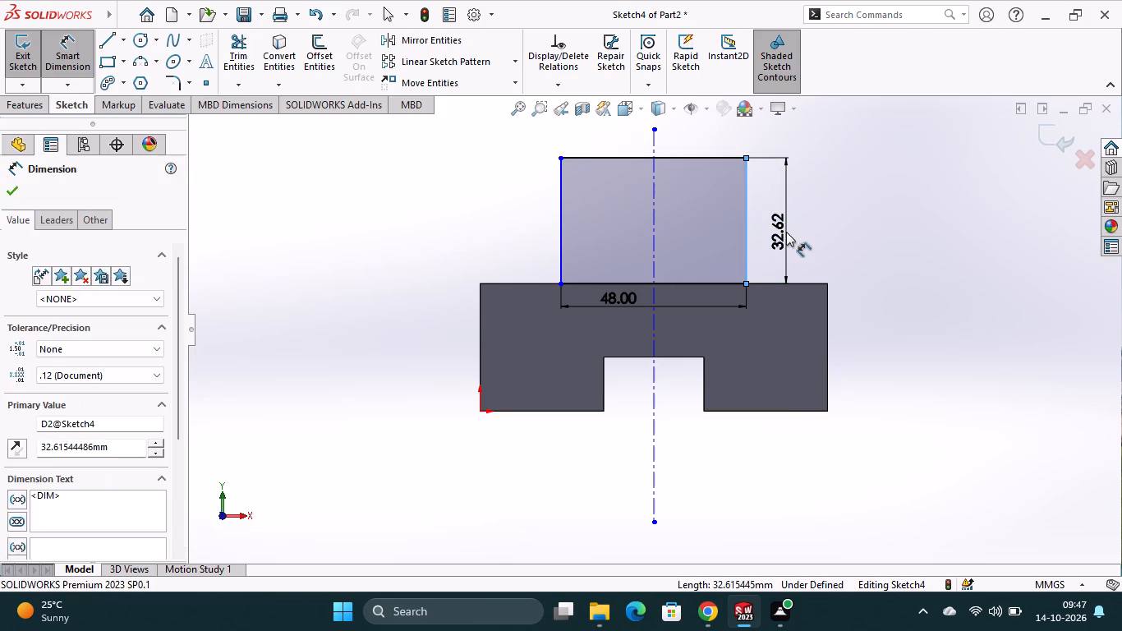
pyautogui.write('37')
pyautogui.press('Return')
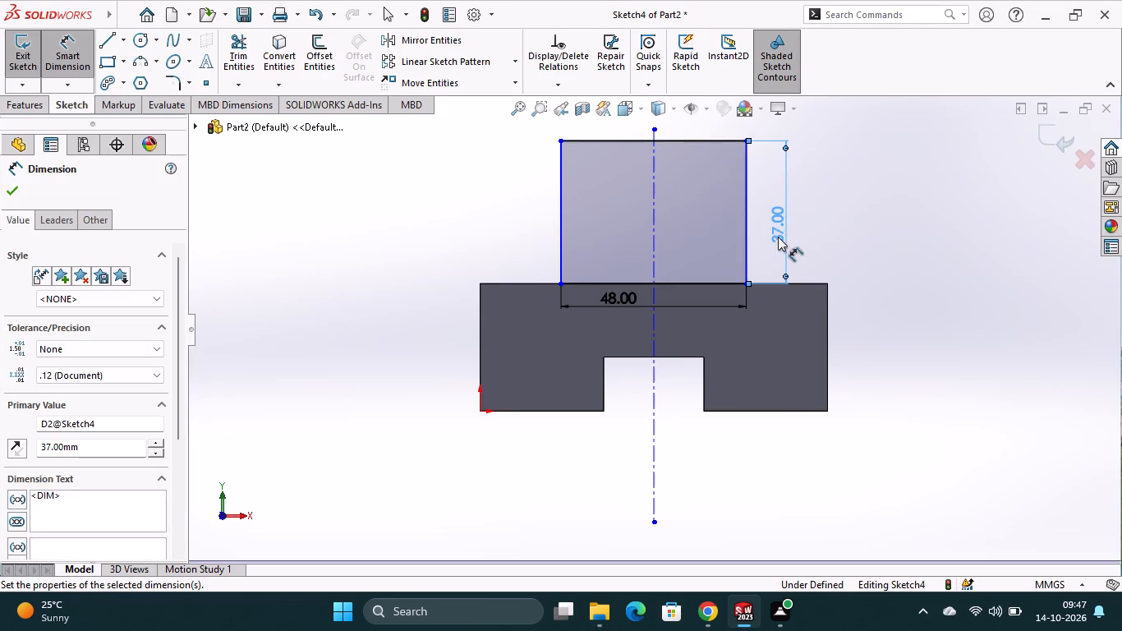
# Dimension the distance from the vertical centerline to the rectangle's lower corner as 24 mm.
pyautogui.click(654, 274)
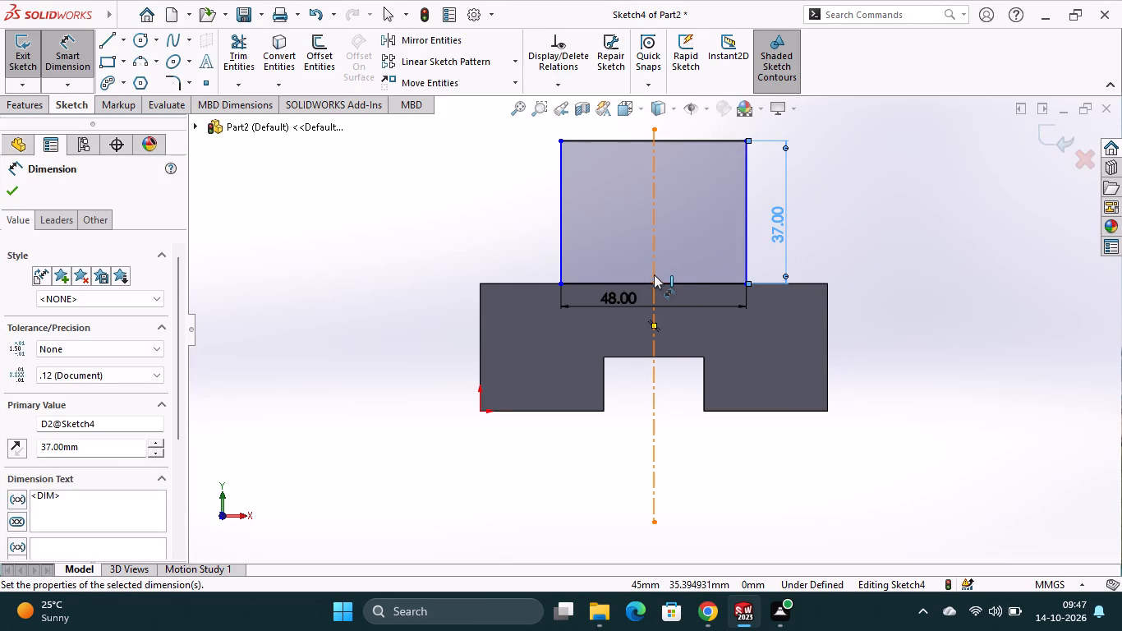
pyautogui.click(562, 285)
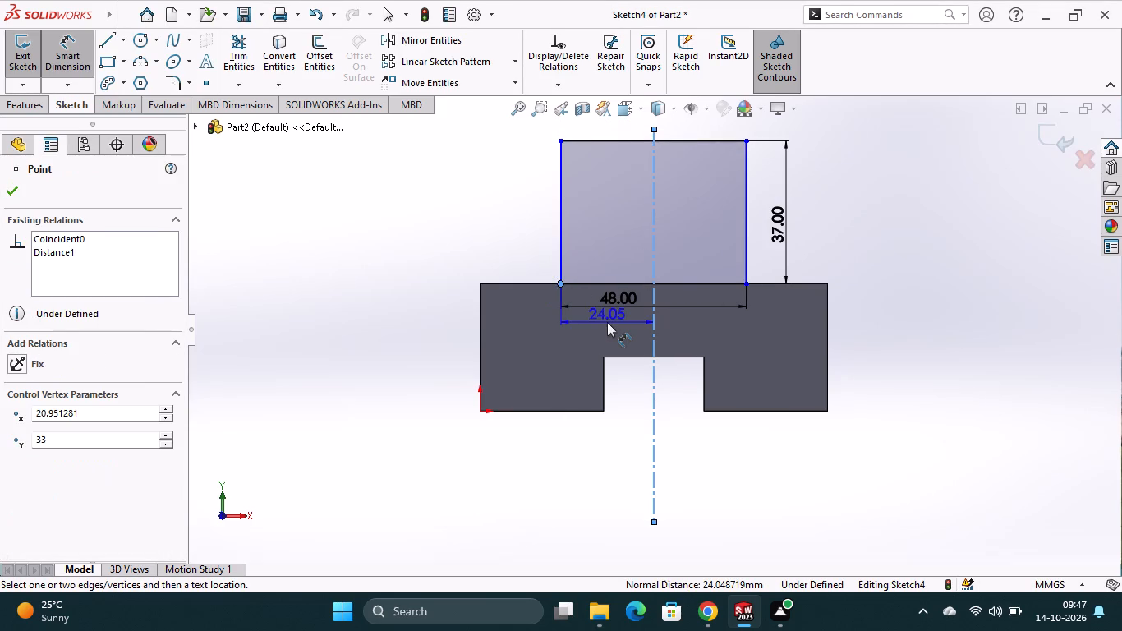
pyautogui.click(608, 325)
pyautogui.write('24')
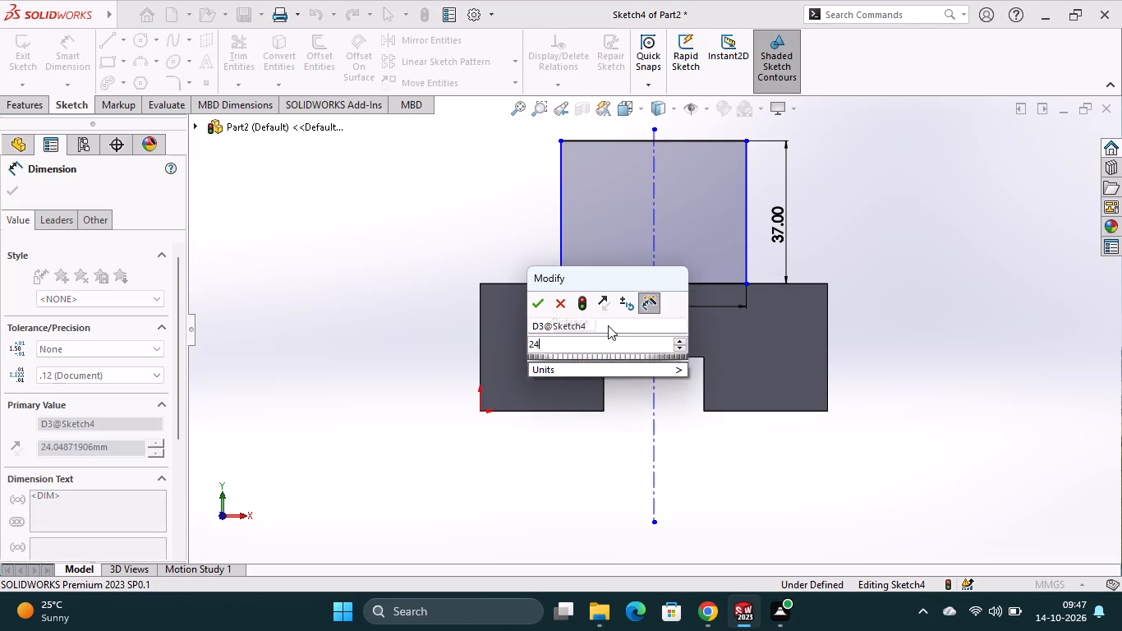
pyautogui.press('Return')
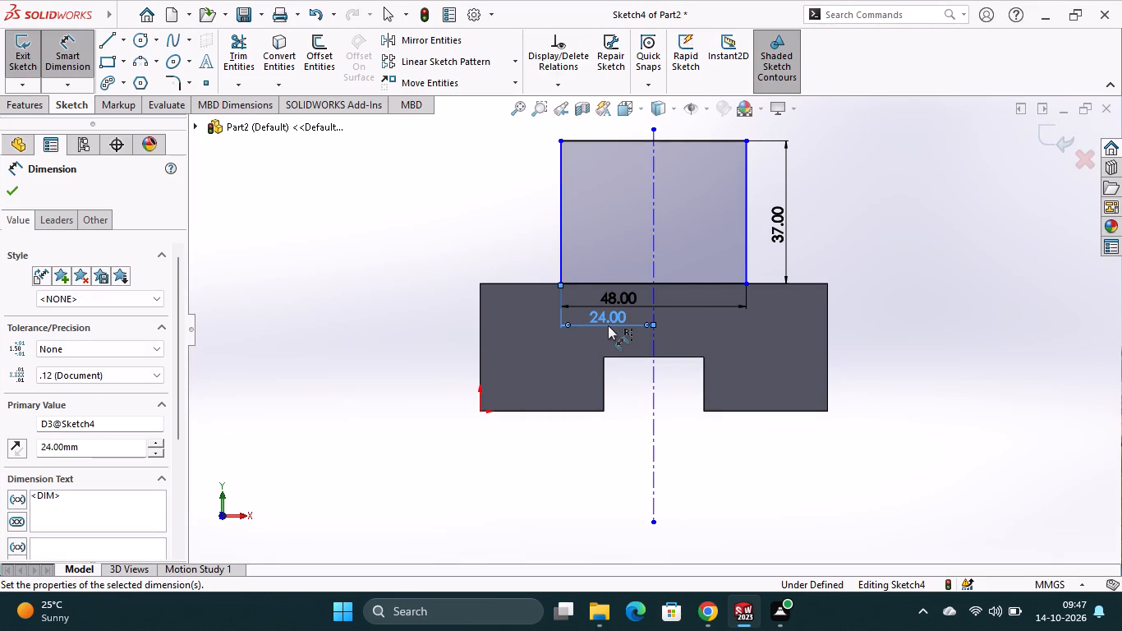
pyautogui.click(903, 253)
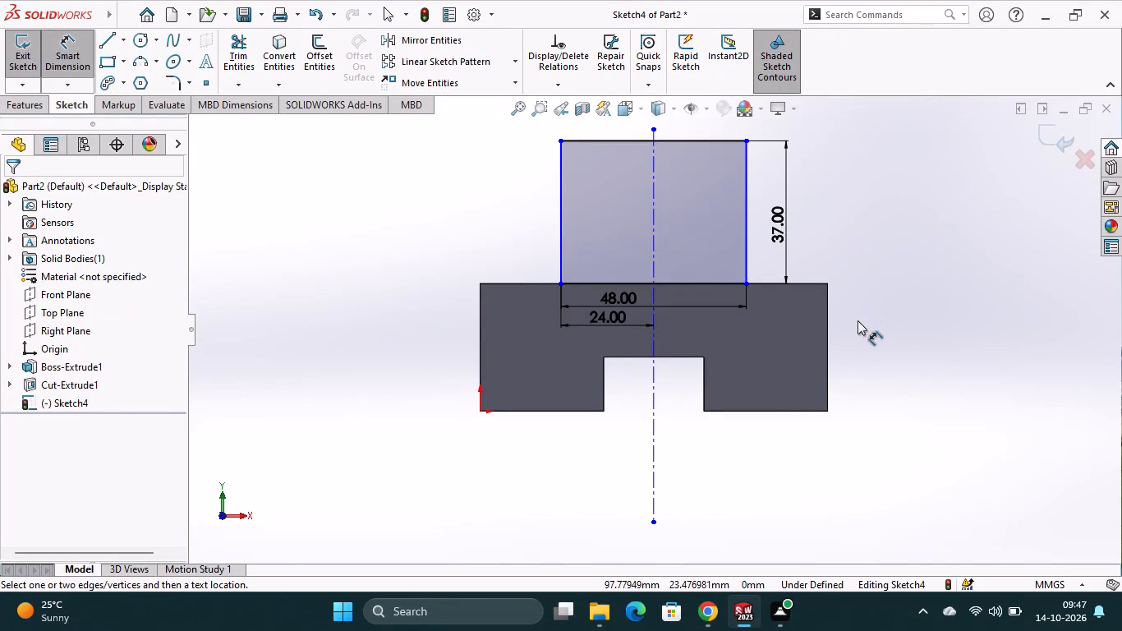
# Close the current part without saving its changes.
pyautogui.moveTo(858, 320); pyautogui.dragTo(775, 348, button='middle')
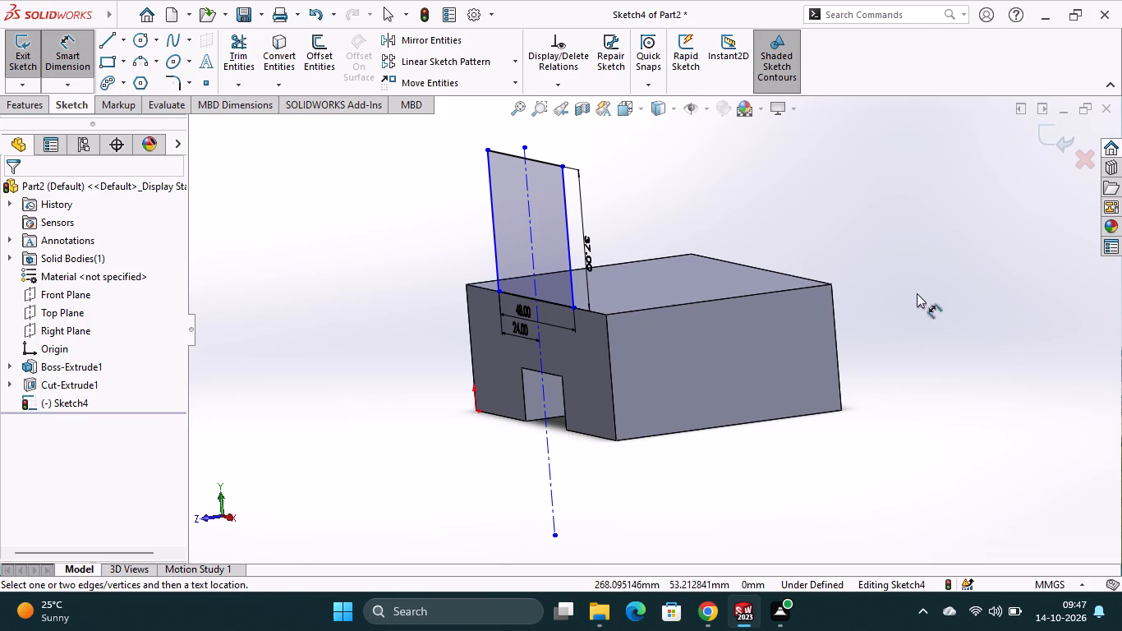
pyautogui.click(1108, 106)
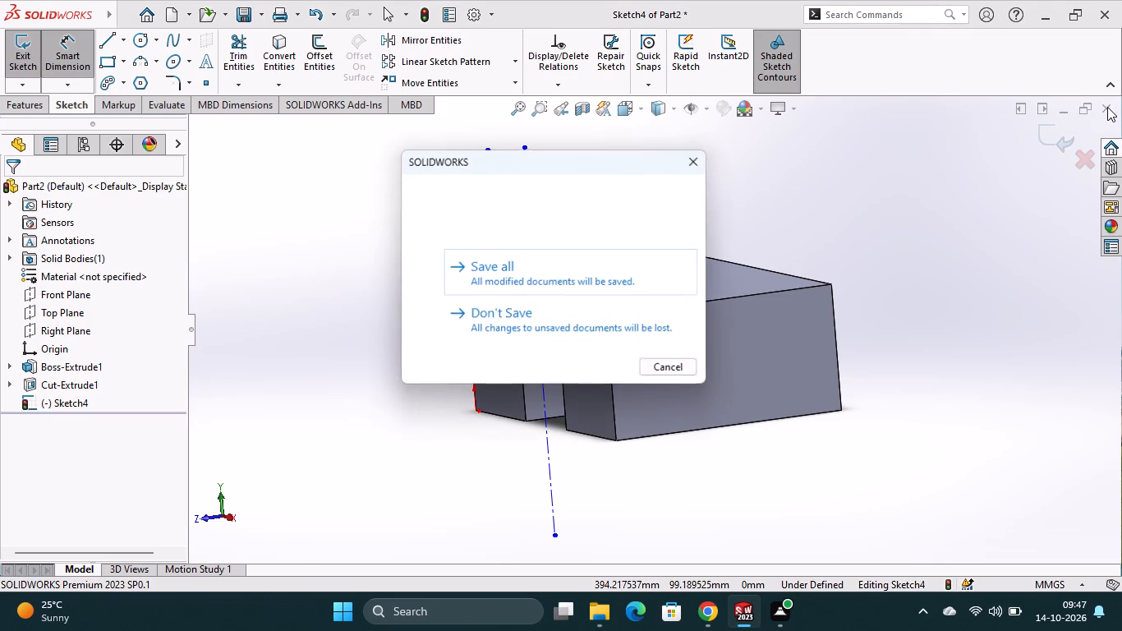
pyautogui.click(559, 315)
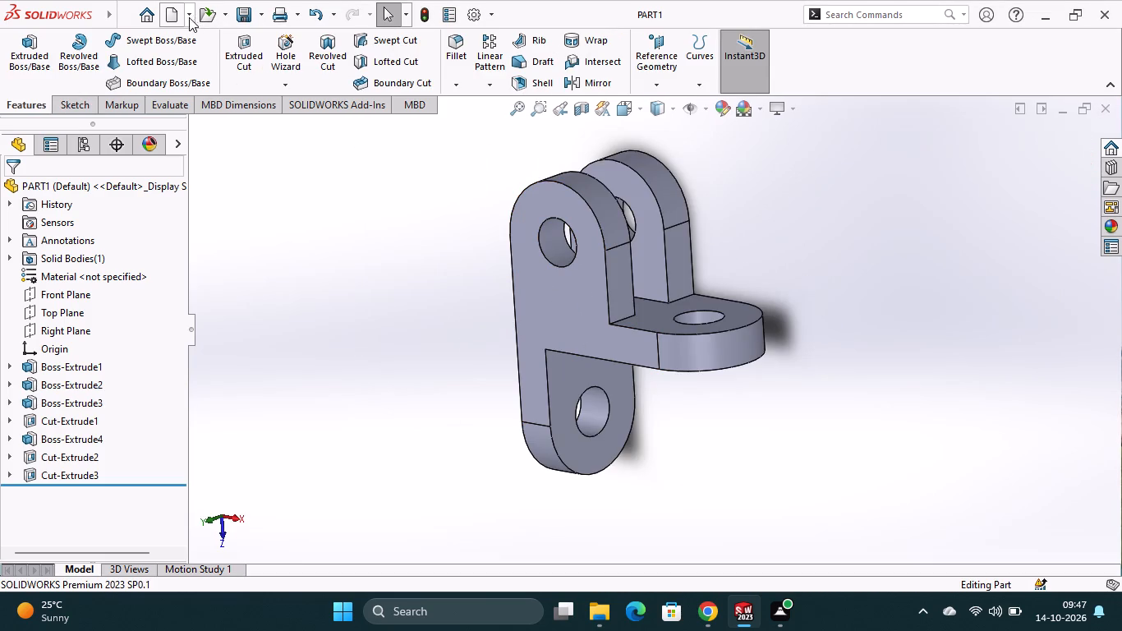
# Create a new part document.
pyautogui.click(178, 16)
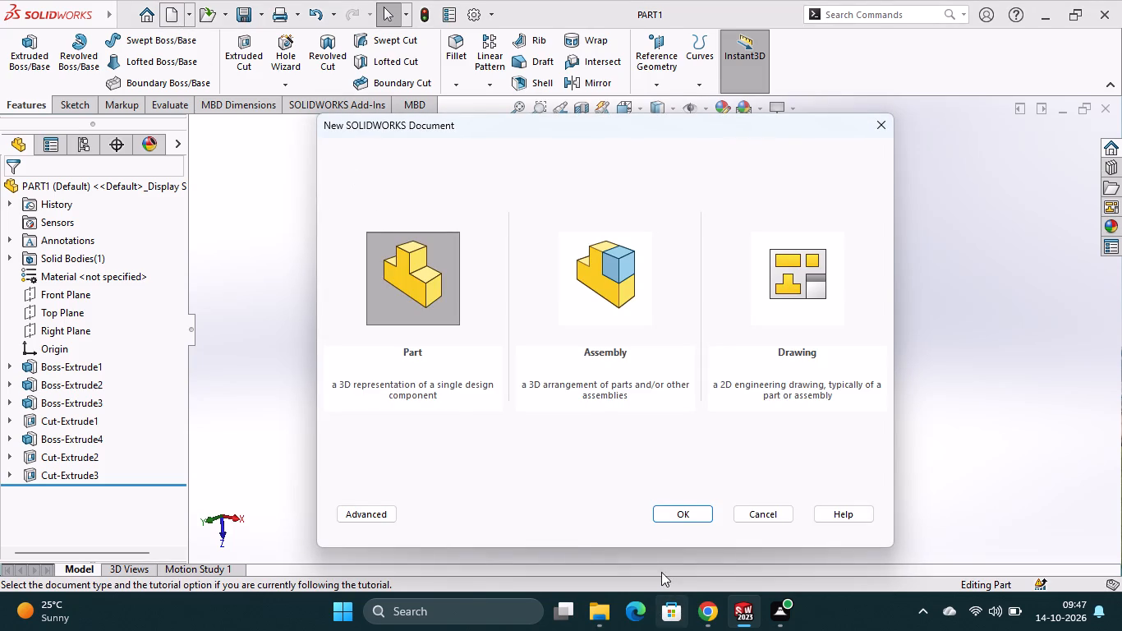
pyautogui.click(676, 514)
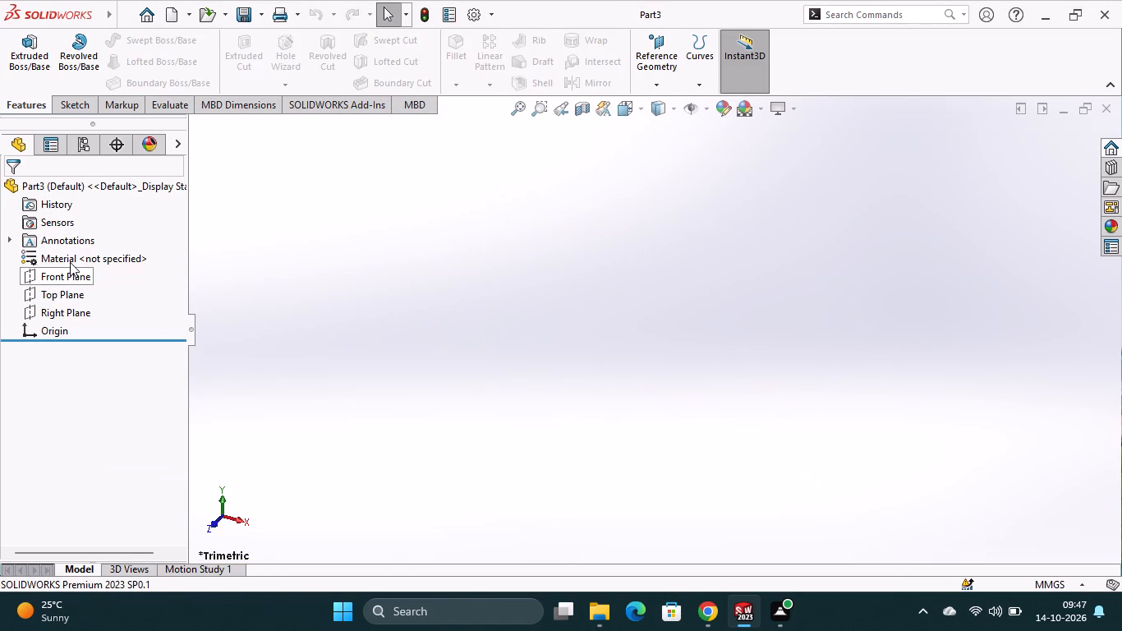
# Sketch a corner rectangle about 116 by 66 mm on the Front Plane, starting from the origin.
pyautogui.click(71, 283)
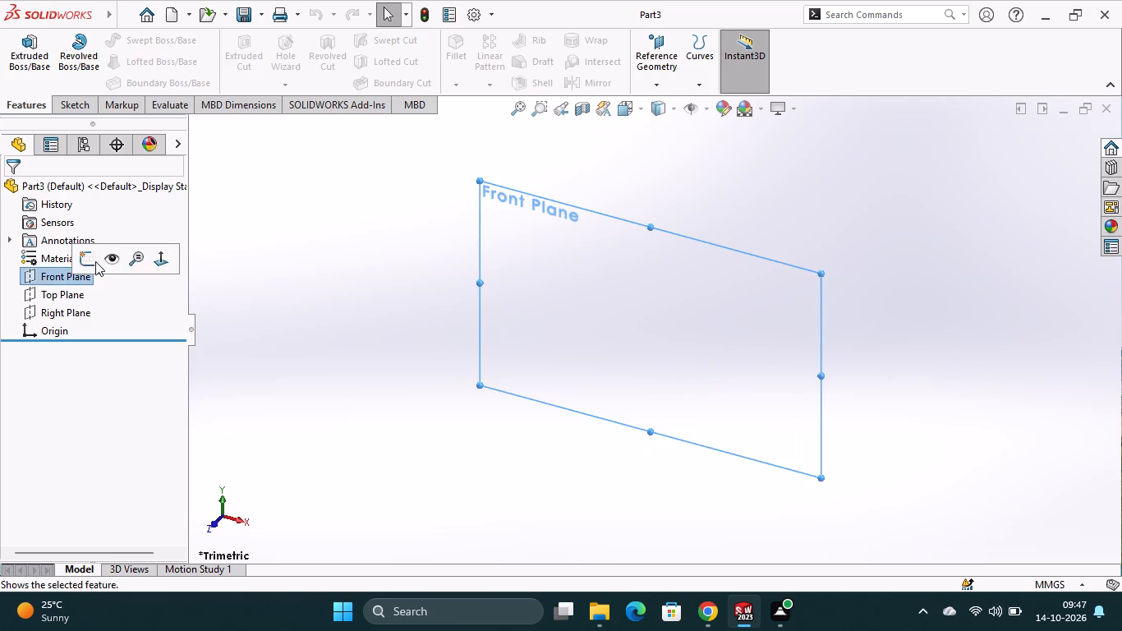
pyautogui.click(86, 260)
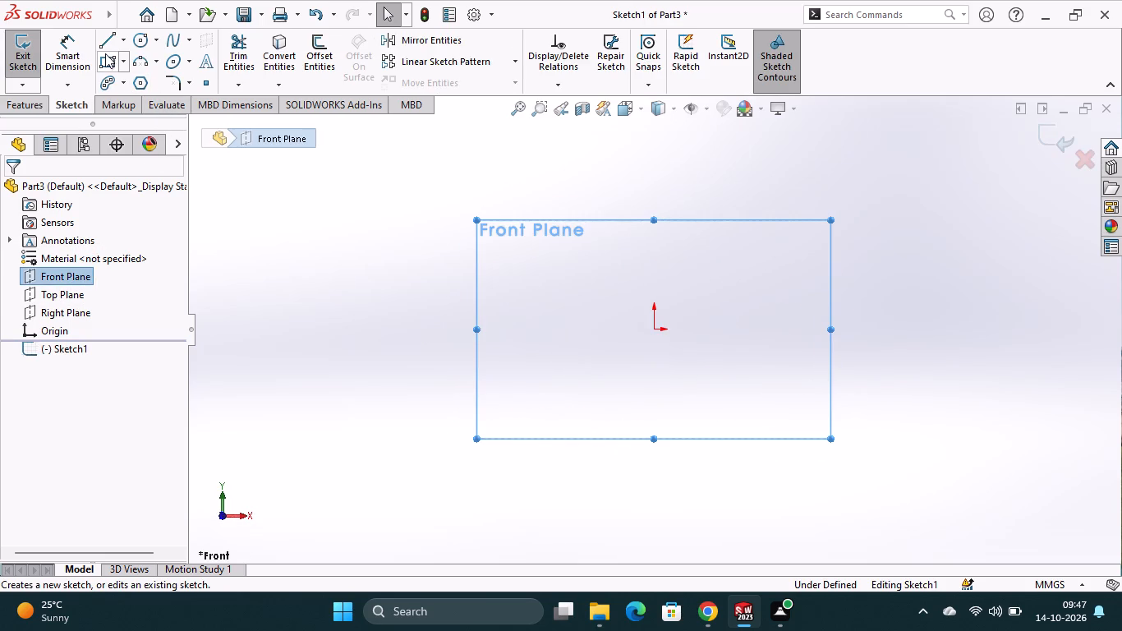
pyautogui.click(105, 63)
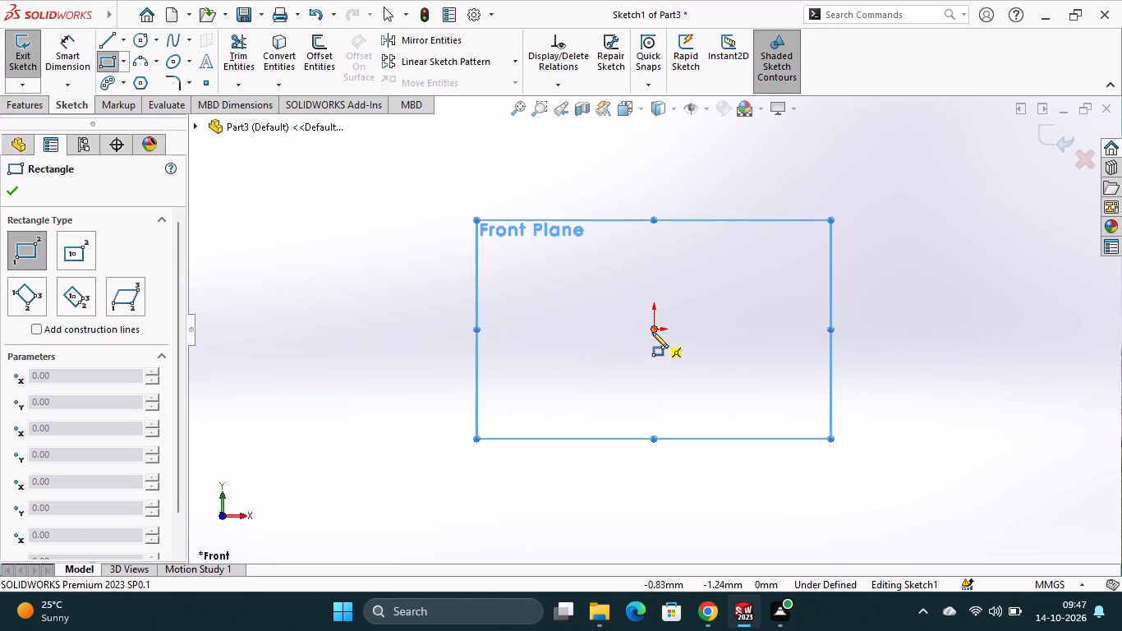
pyautogui.click(654, 330)
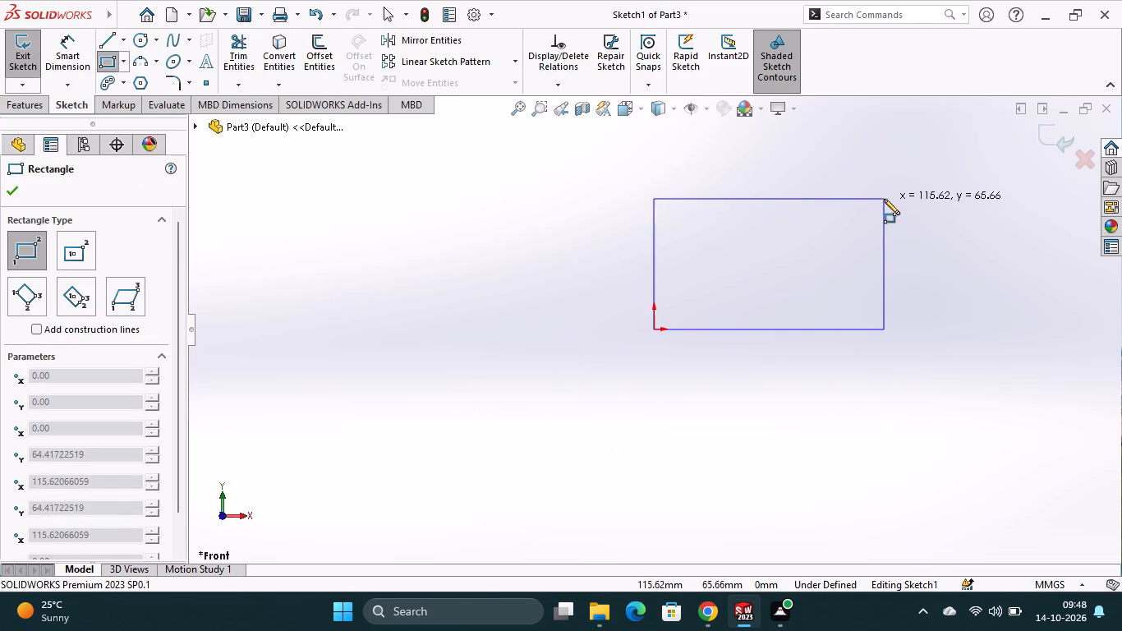
pyautogui.click(884, 199)
pyautogui.press('Escape')
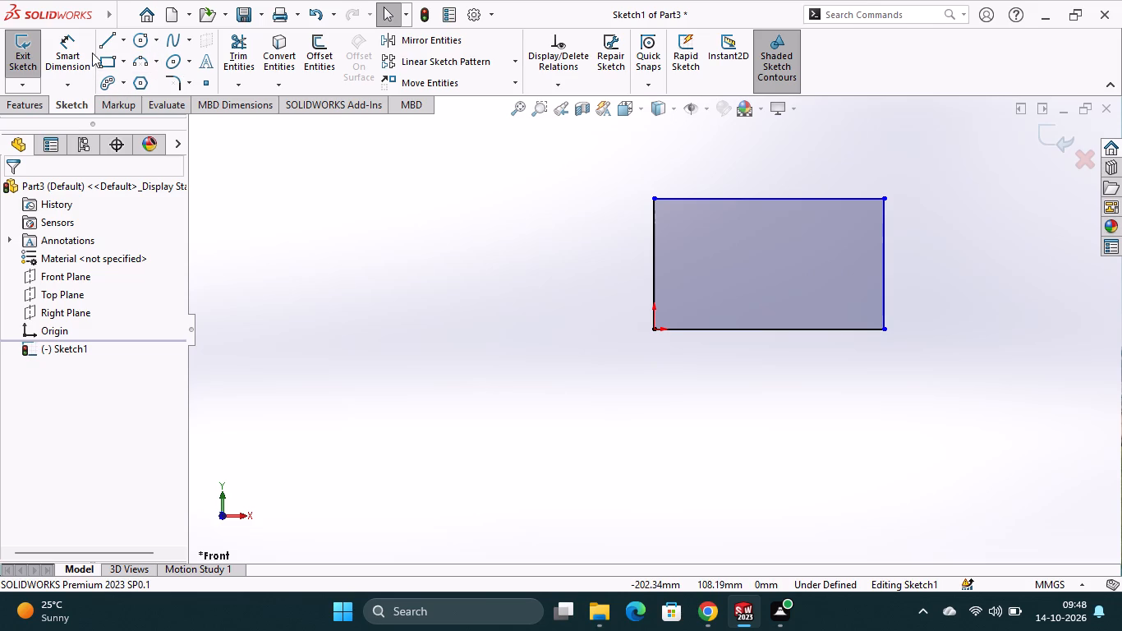
# Dimension the rectangle as 90 mm wide and 33 mm high.
pyautogui.click(65, 51)
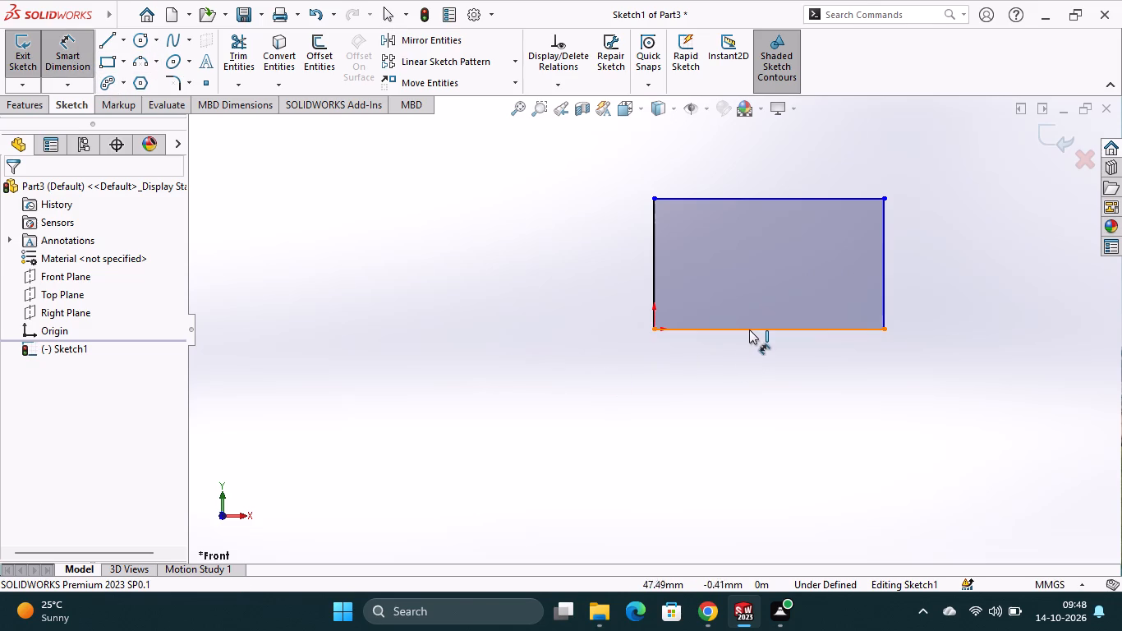
pyautogui.click(749, 329)
pyautogui.click(747, 371)
pyautogui.write('90')
pyautogui.press('Return')
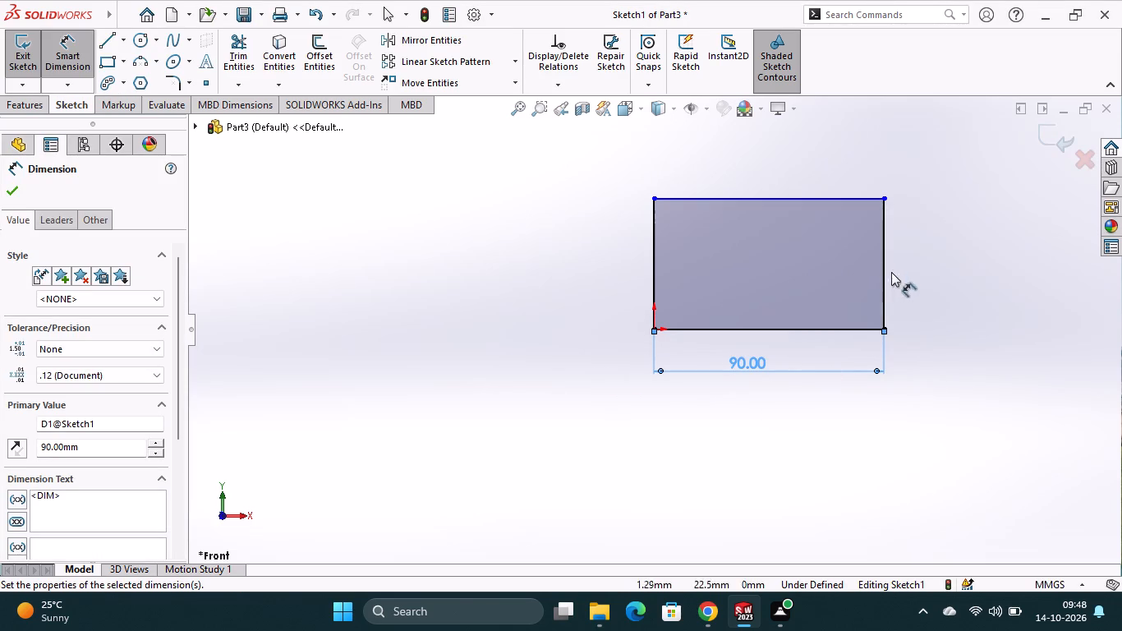
pyautogui.click(885, 274)
pyautogui.click(913, 274)
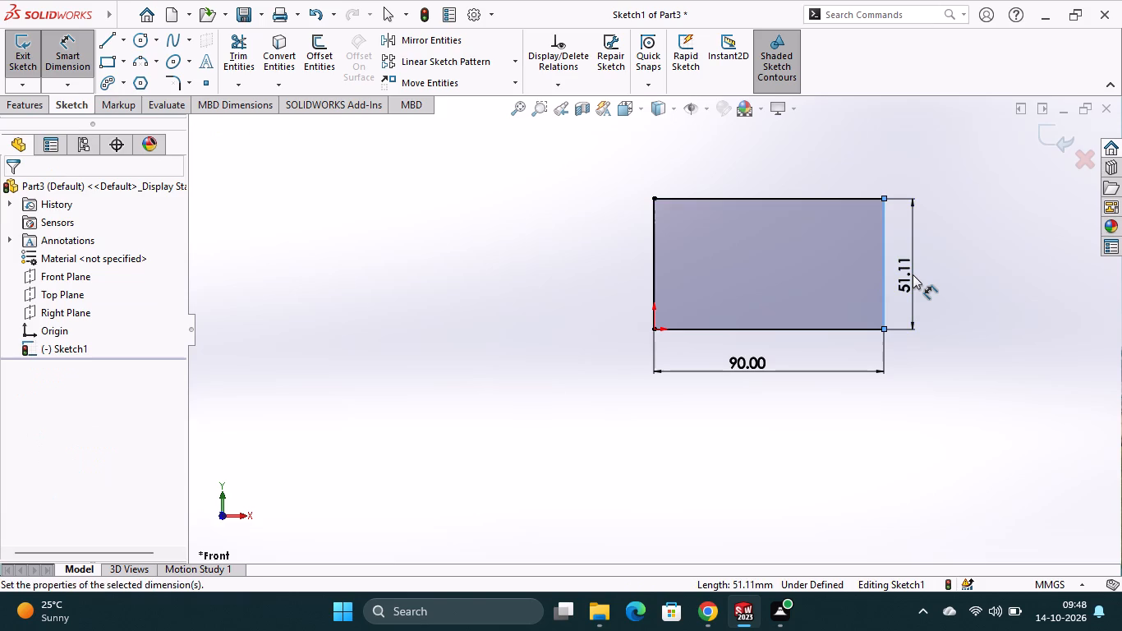
pyautogui.write('33')
pyautogui.press('Return')
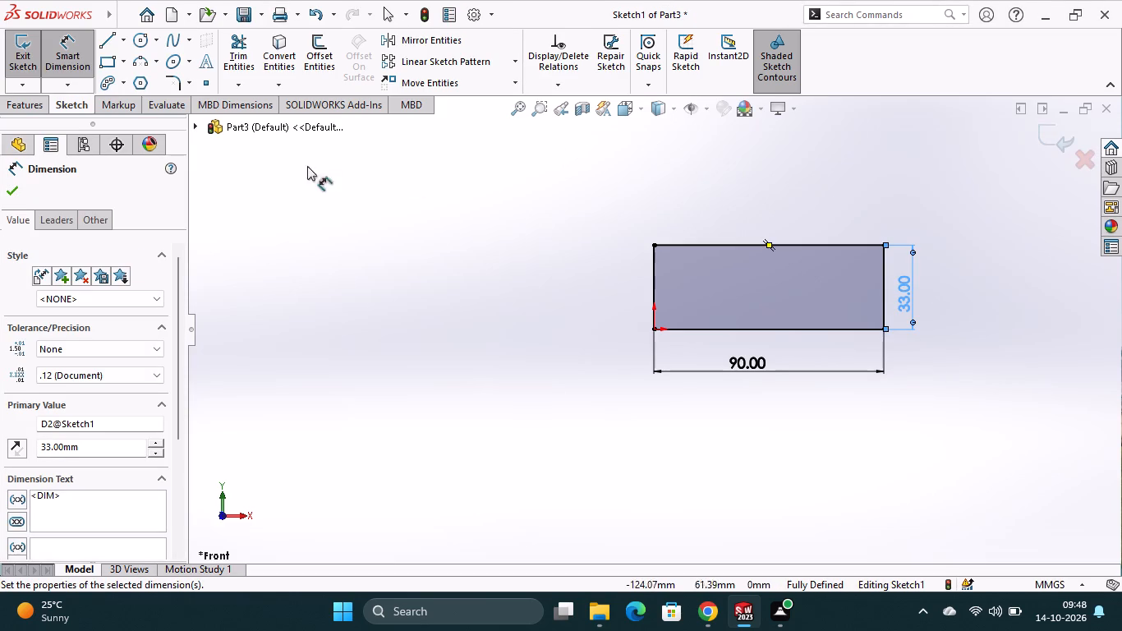
# Extrude the rectangle 64 mm in total, with the Mid Plane end condition.
pyautogui.click(21, 102)
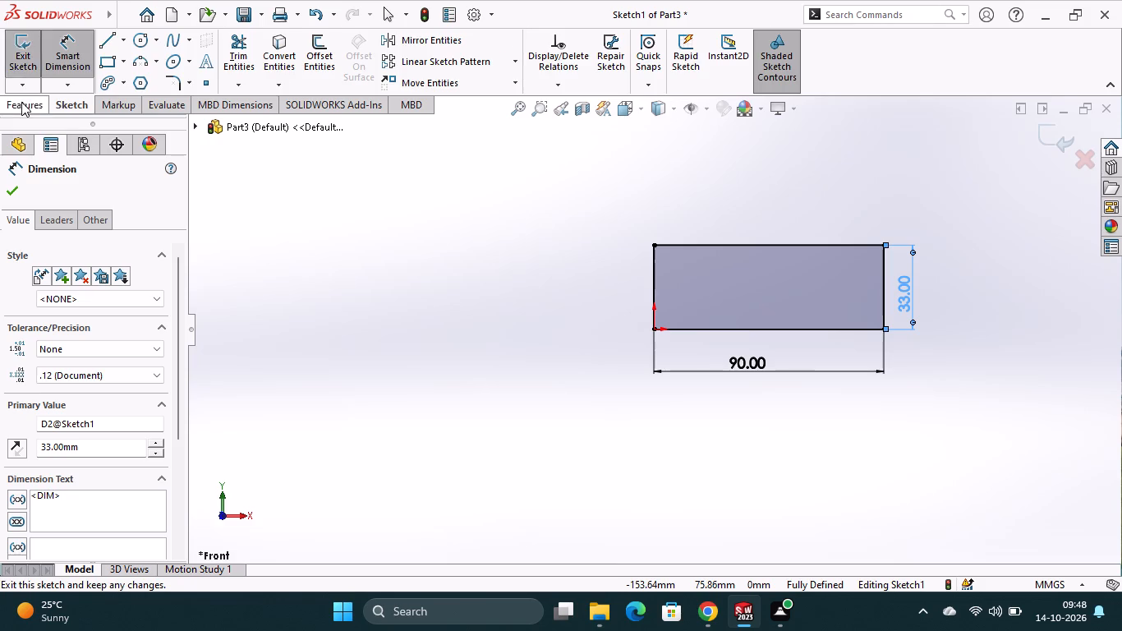
pyautogui.click(32, 65)
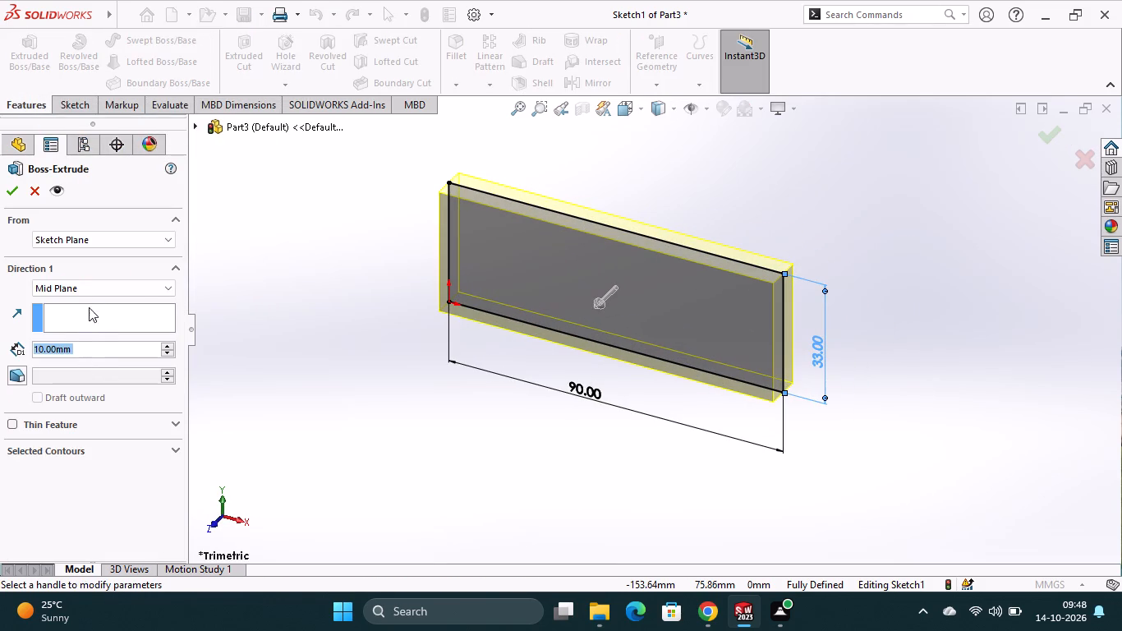
pyautogui.write('64')
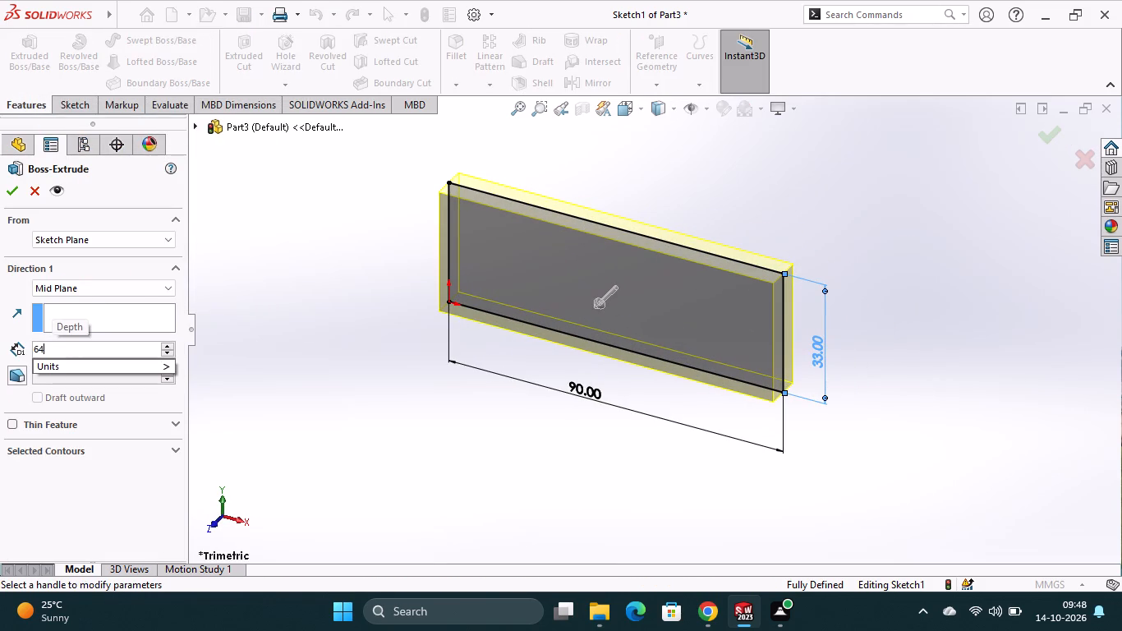
pyautogui.press('Return')
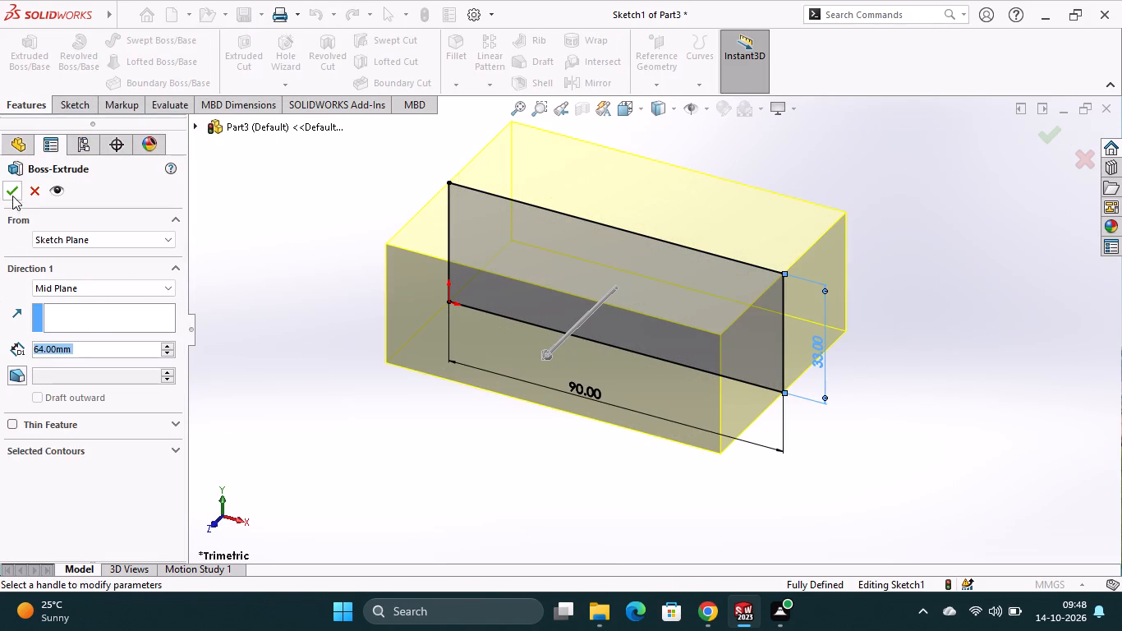
pyautogui.click(10, 188)
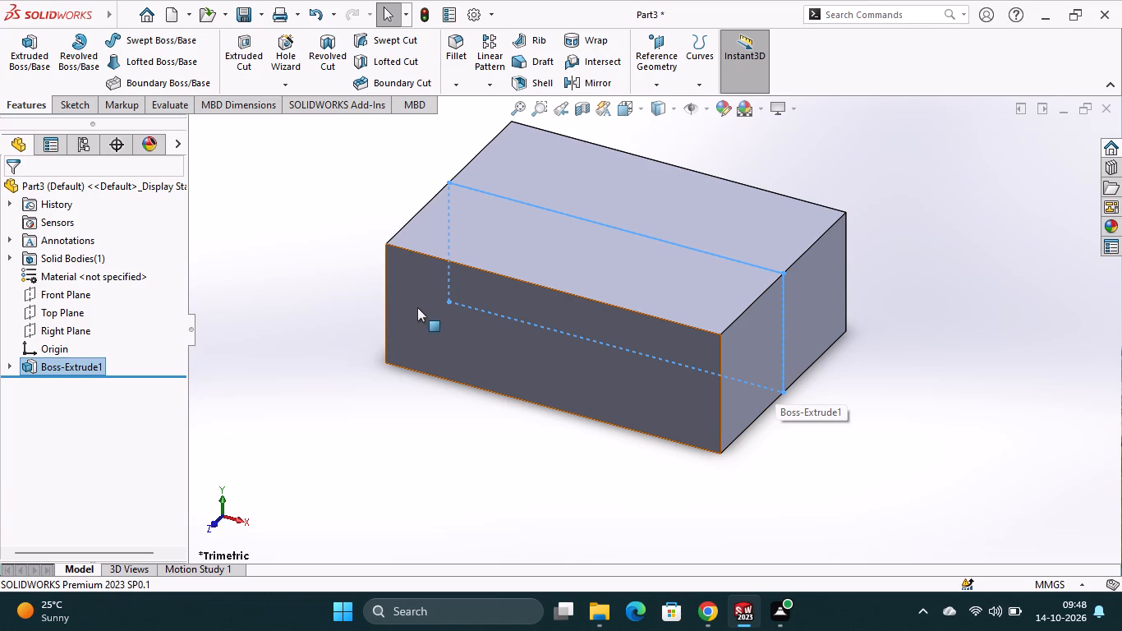
# On the block's 64 by 33 mm end face, sketch a corner rectangle about 20 by 15 mm standing on the bottom edge and spanning the origin.
pyautogui.click(801, 341)
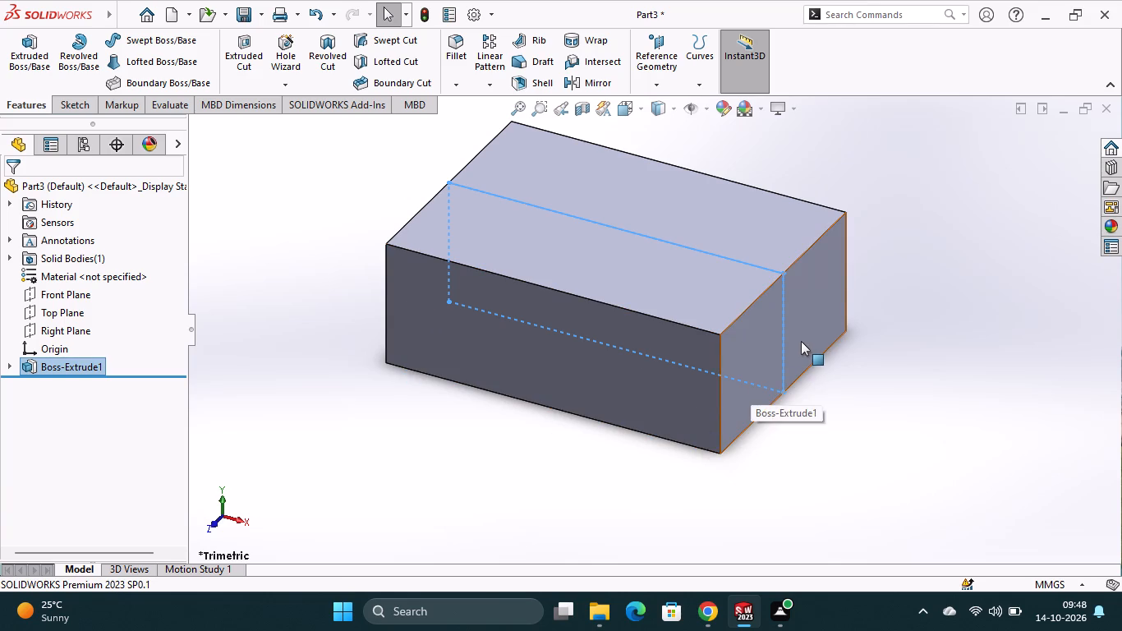
pyautogui.click(872, 299)
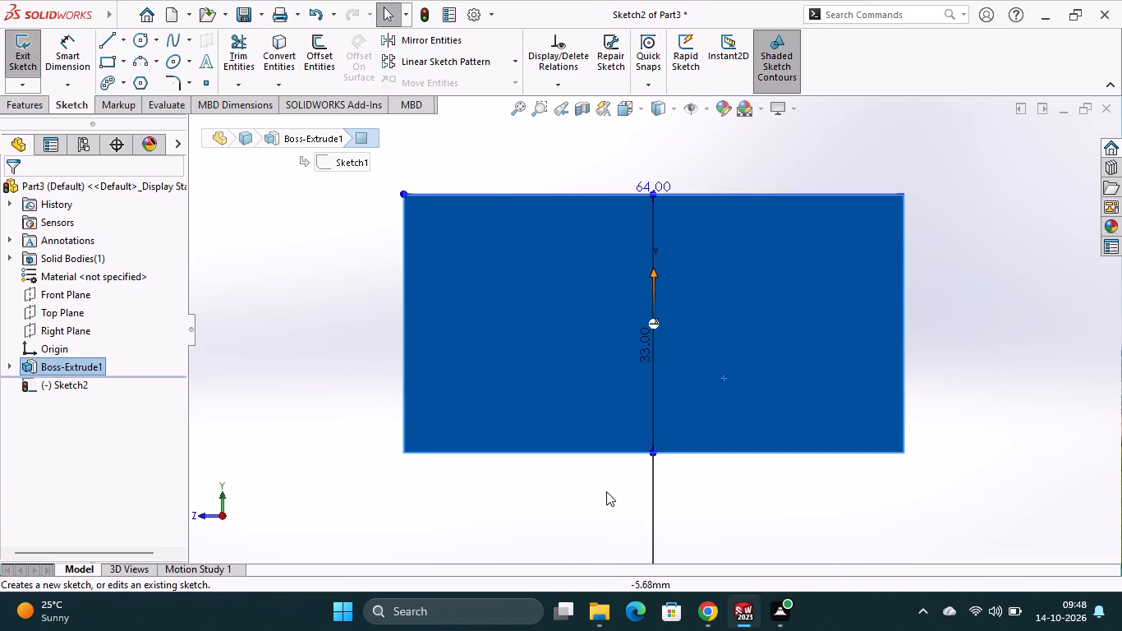
pyautogui.click(105, 63)
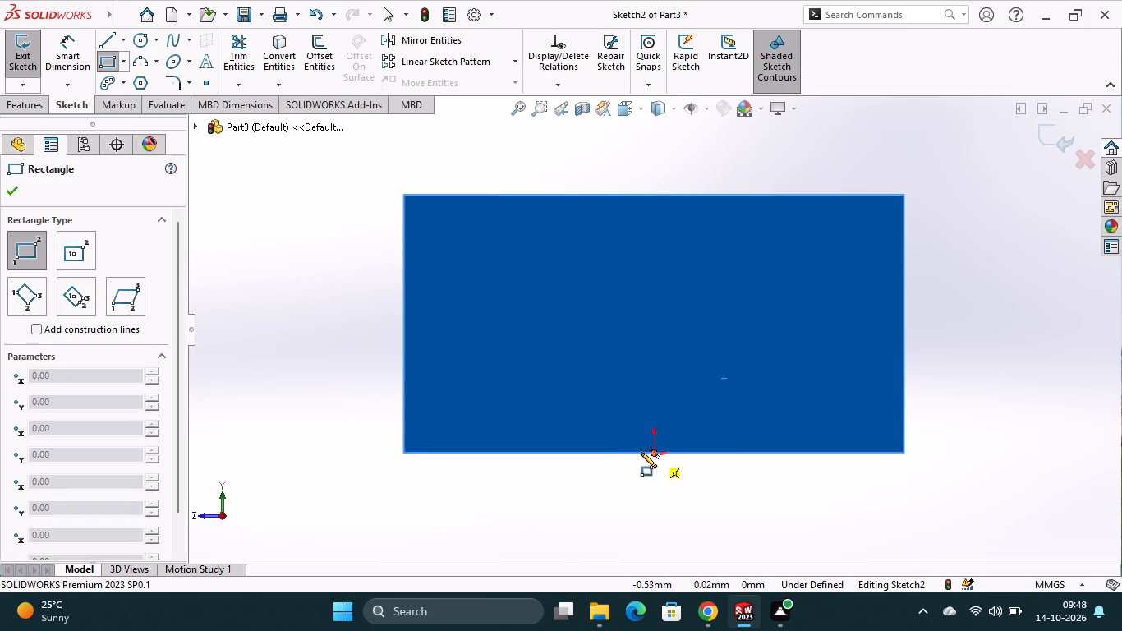
pyautogui.click(586, 451)
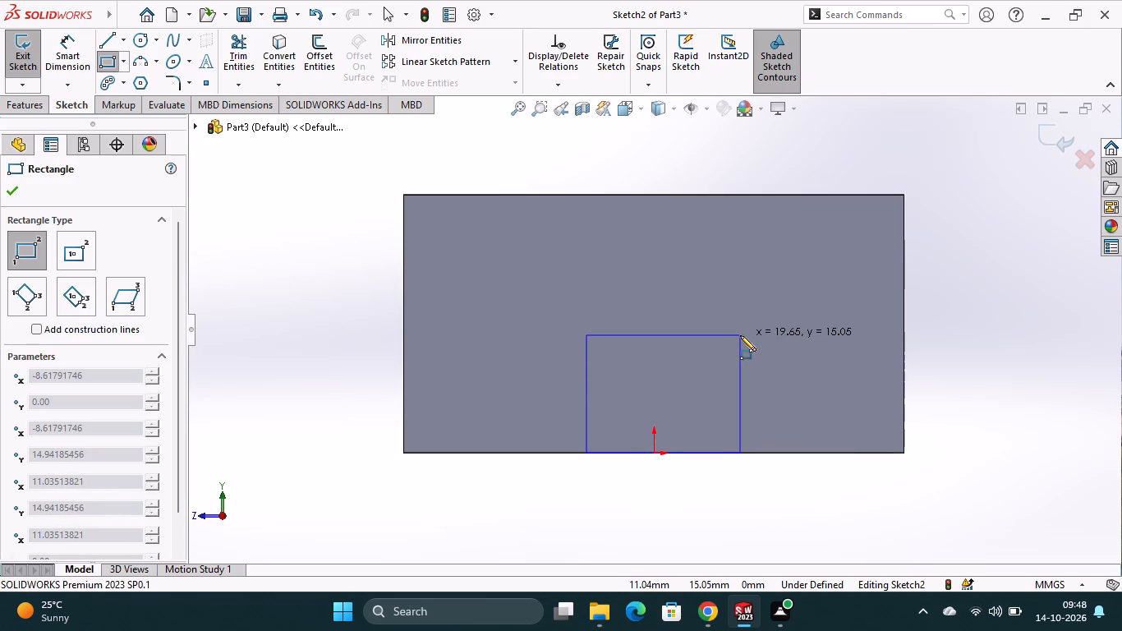
pyautogui.click(740, 335)
pyautogui.press('Escape')
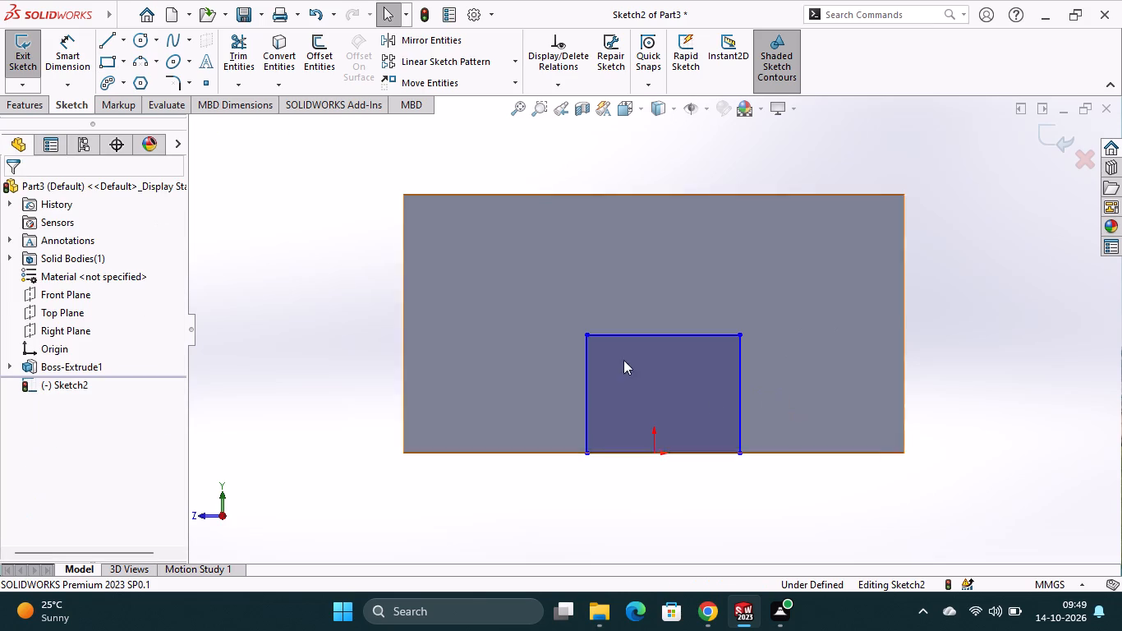
# Draw a vertical centerline from the origin up through the small rectangle and past its top edge.
pyautogui.click(124, 46)
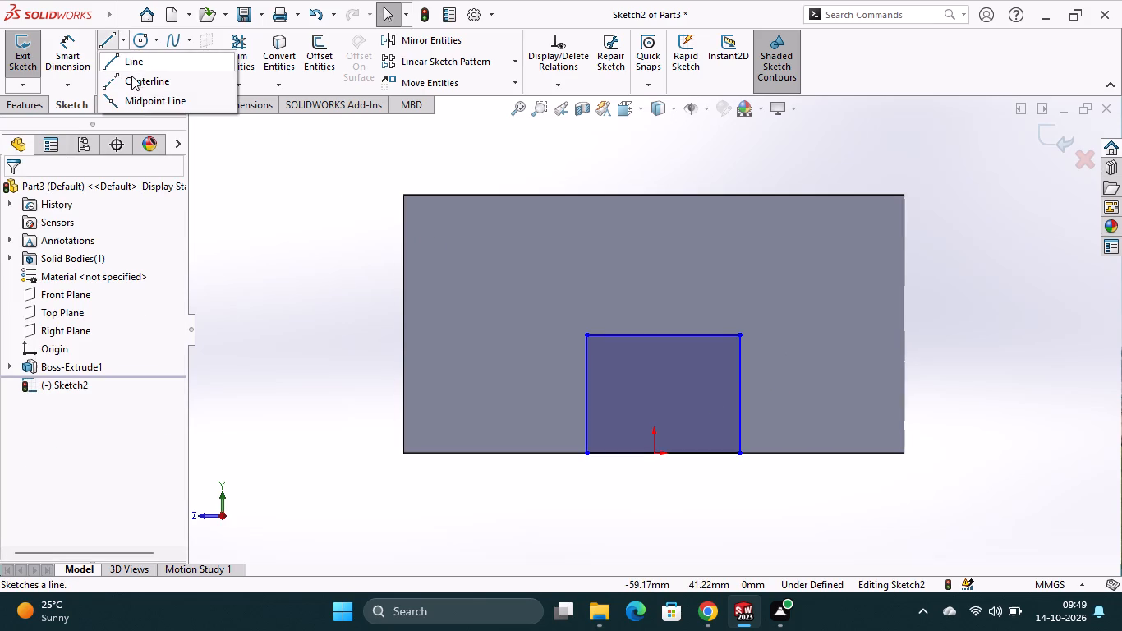
pyautogui.click(132, 79)
pyautogui.click(654, 455)
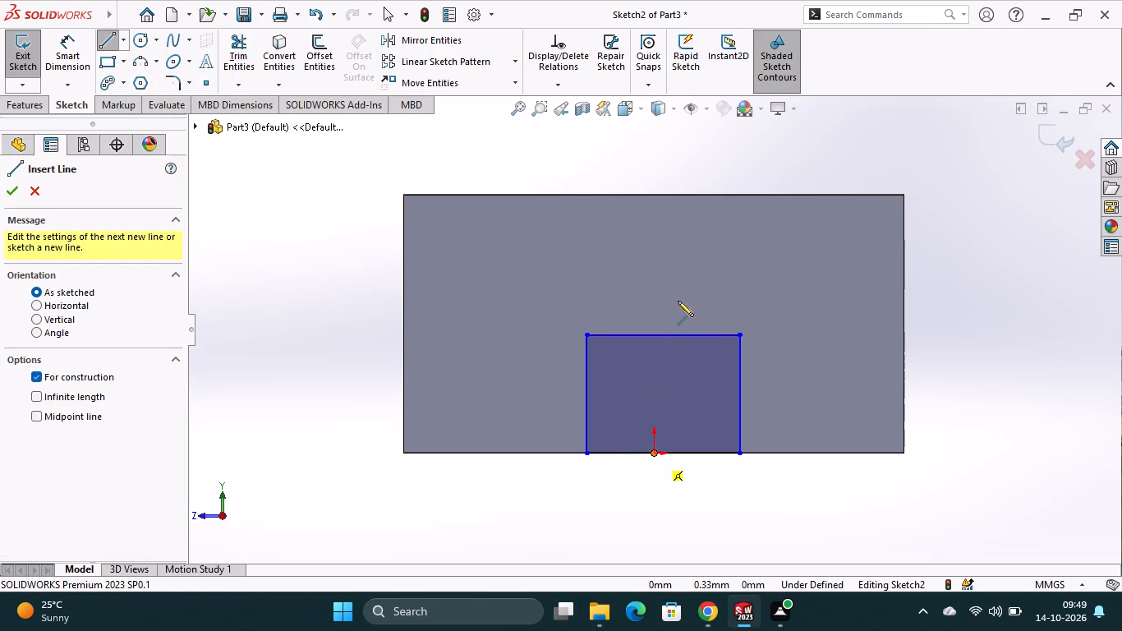
pyautogui.click(654, 240)
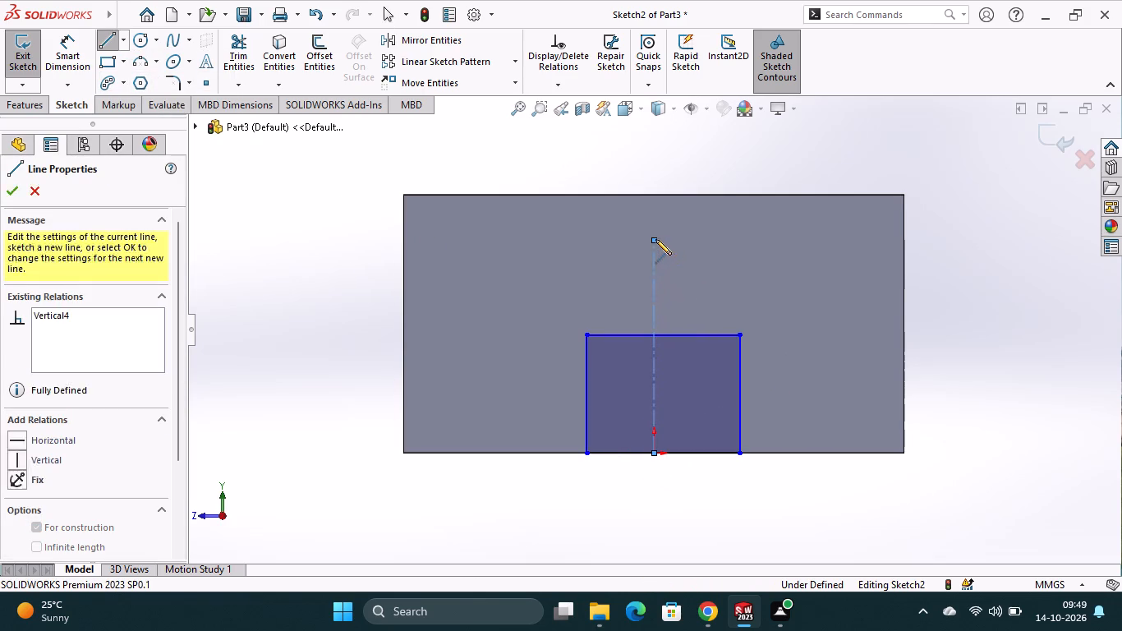
# Dimension the slot rectangle as 26 mm wide, with its right side 13 mm from the vertical centerline.
pyautogui.press('Escape')
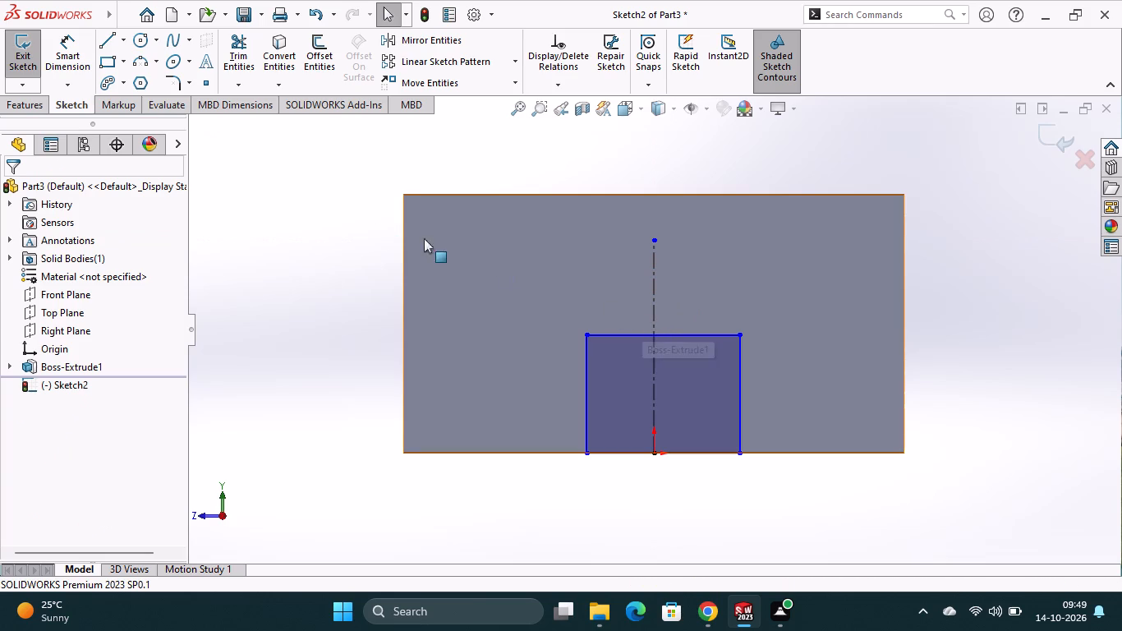
pyautogui.click(78, 57)
pyautogui.click(690, 450)
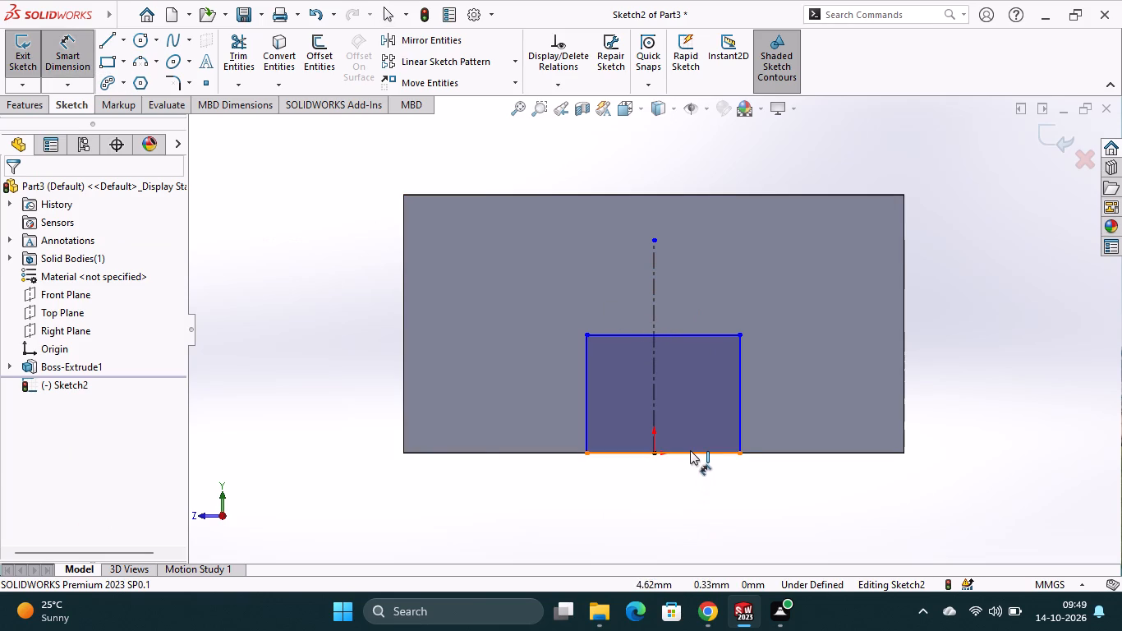
pyautogui.click(674, 487)
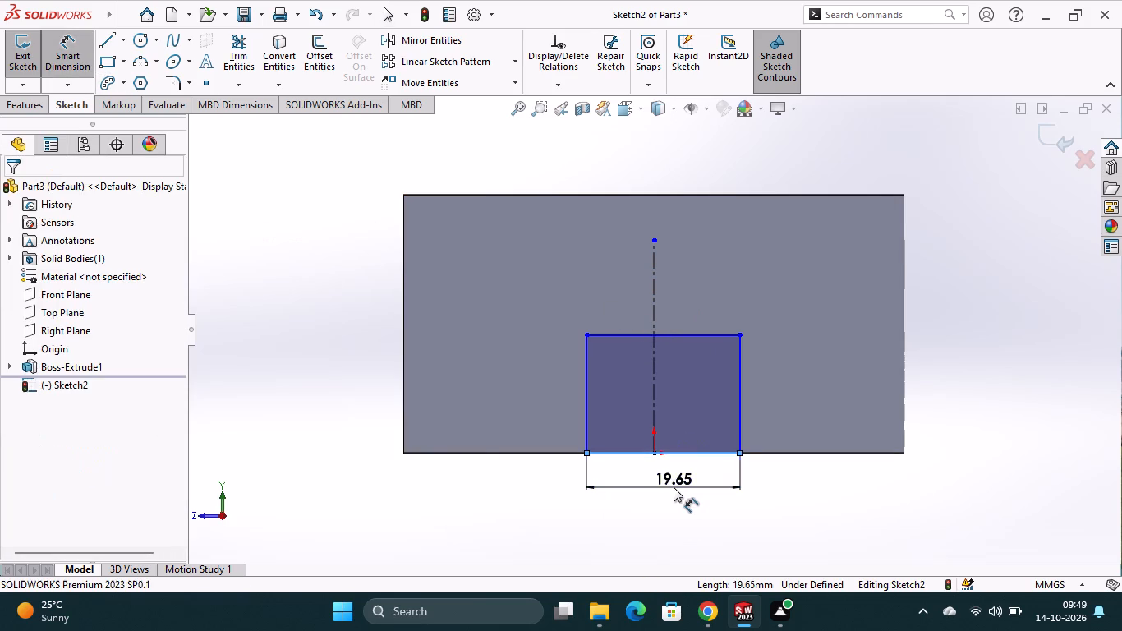
pyautogui.write('26')
pyautogui.press('Return')
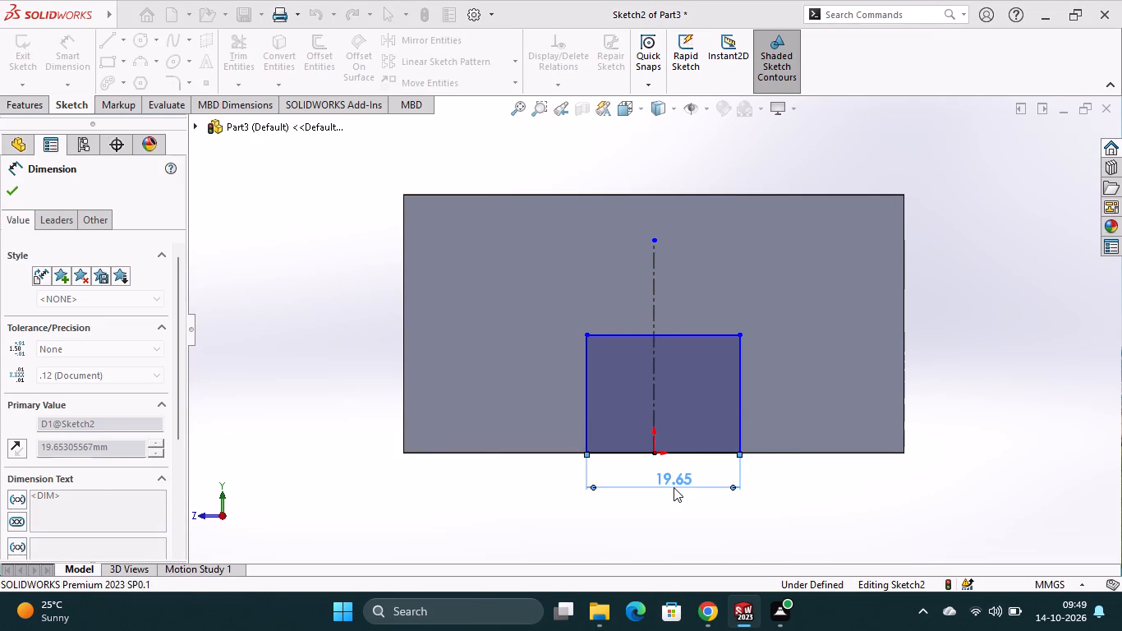
pyautogui.click(655, 375)
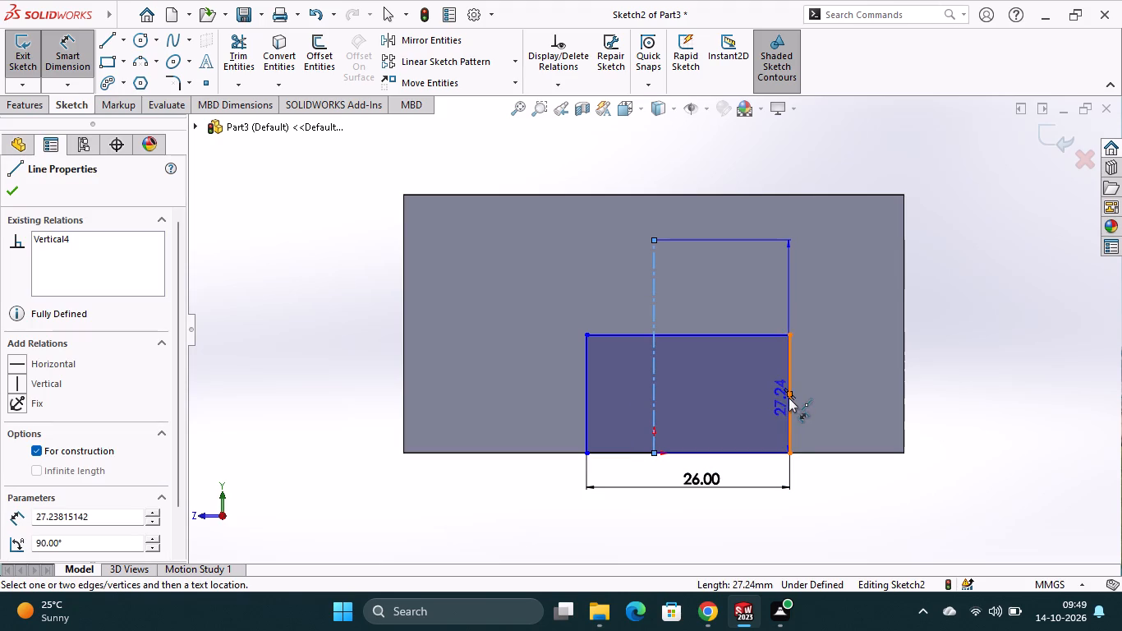
pyautogui.click(789, 409)
pyautogui.click(742, 464)
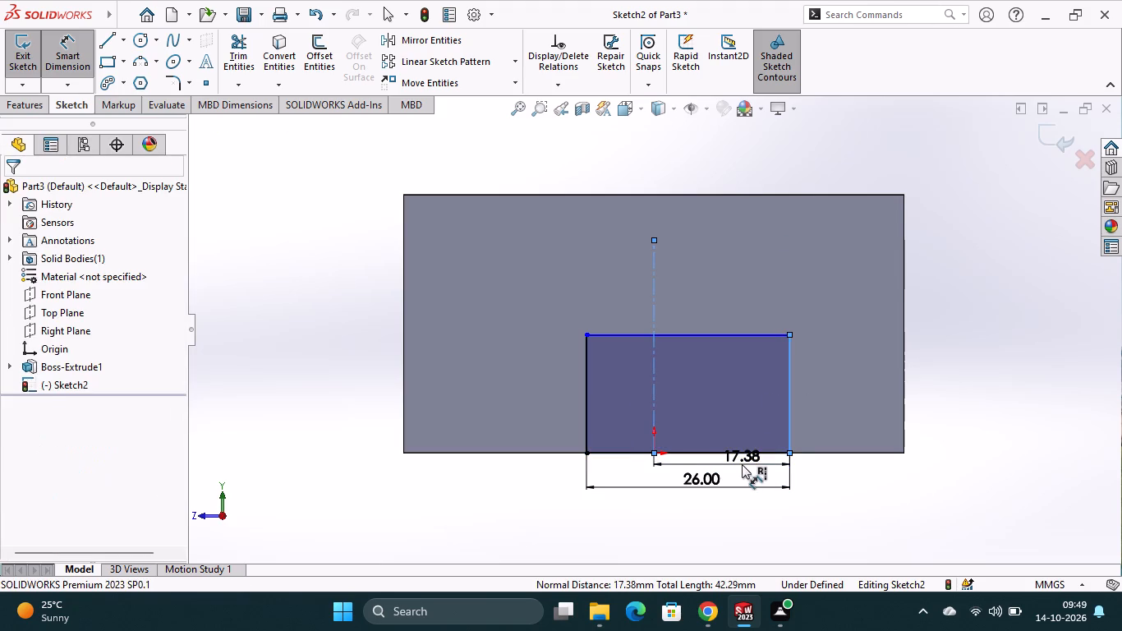
pyautogui.write('13')
pyautogui.press('Return')
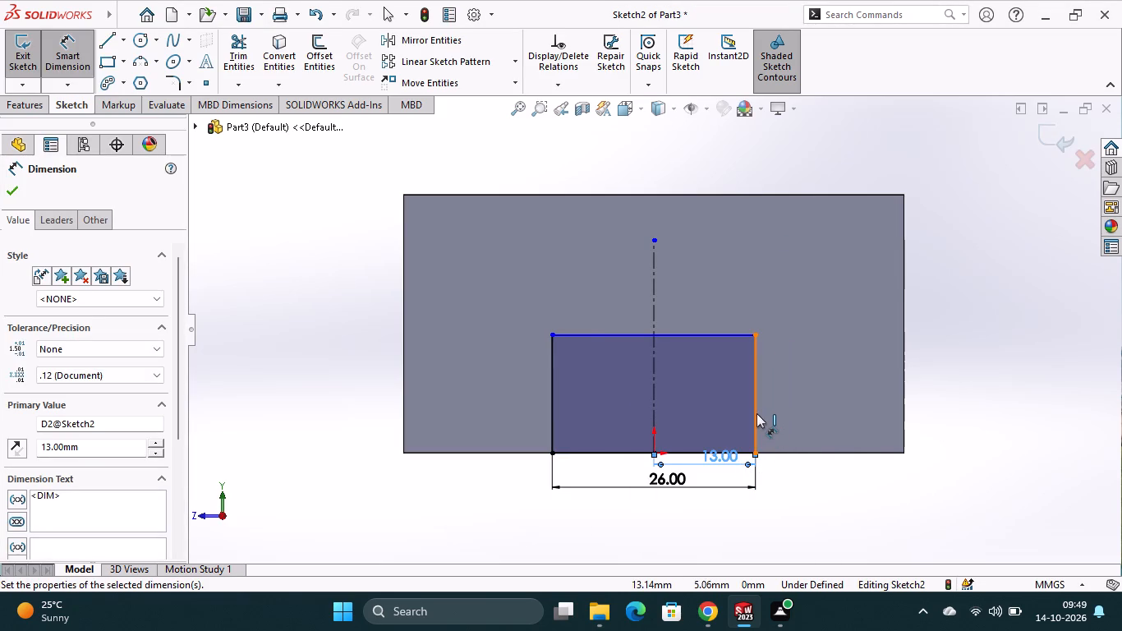
# Dimension the slot rectangle's height as 14 mm.
pyautogui.click(756, 413)
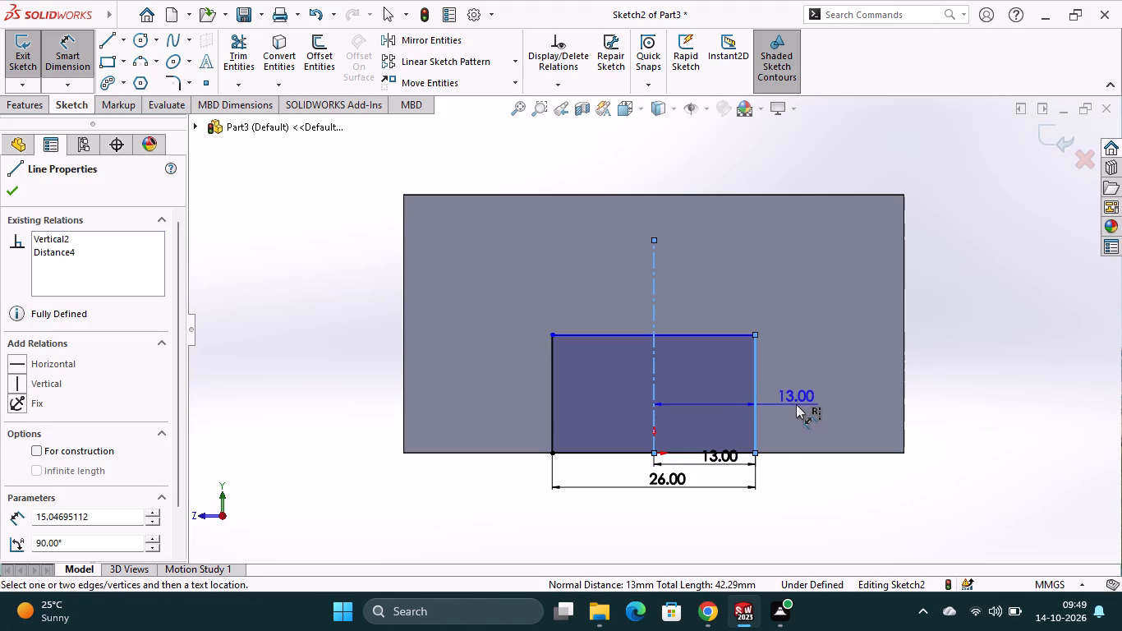
pyautogui.press('Escape')
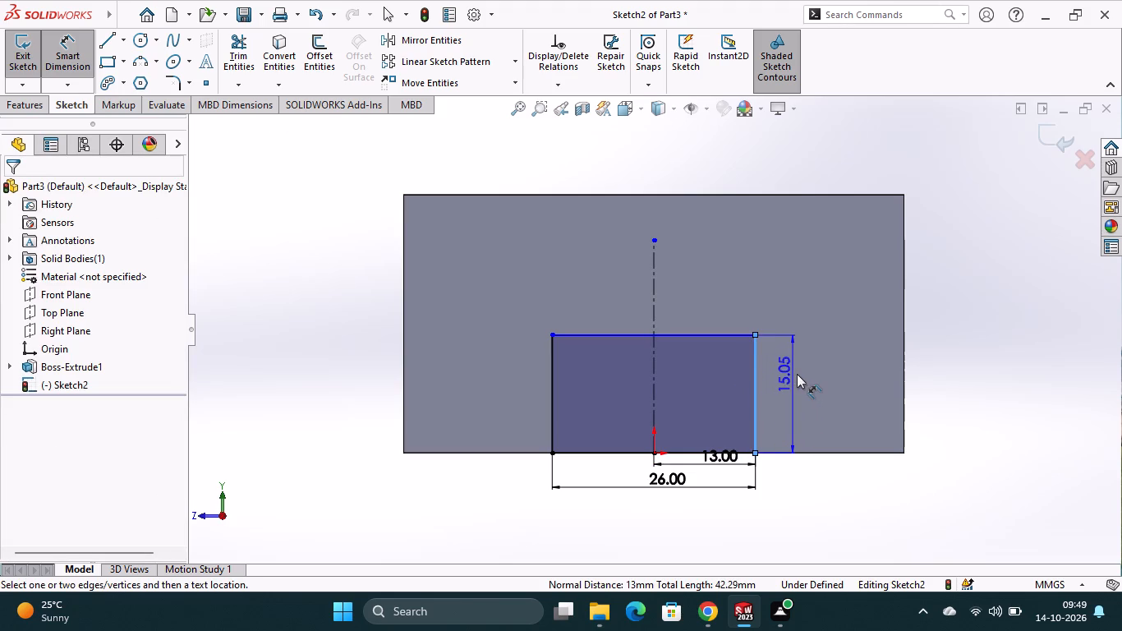
pyautogui.click(795, 377)
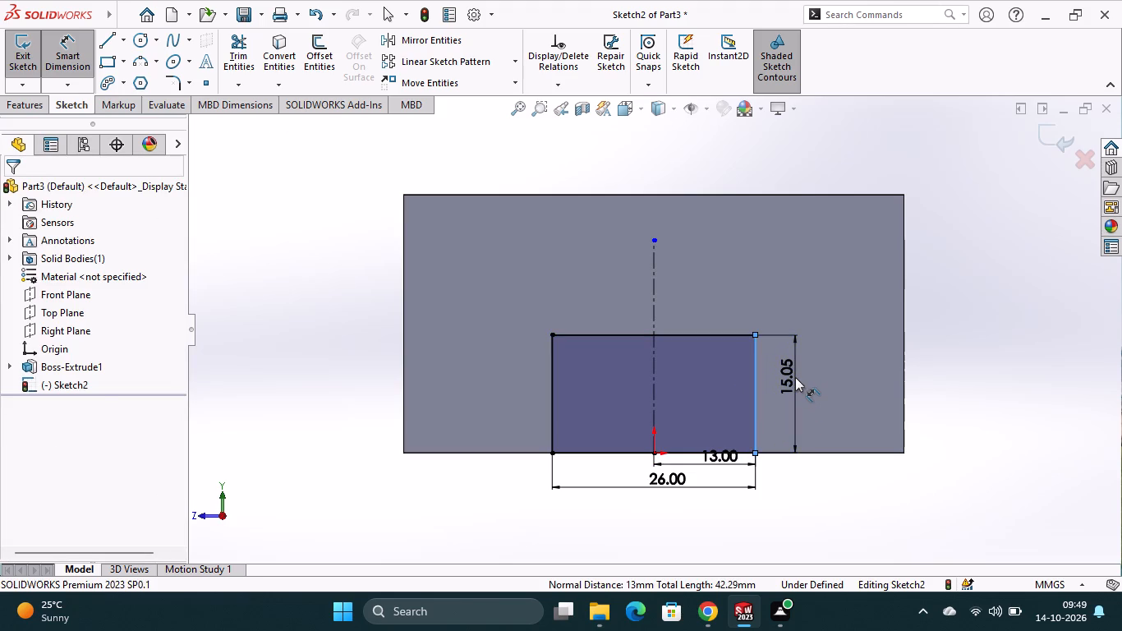
pyautogui.write('14')
pyautogui.press('Return')
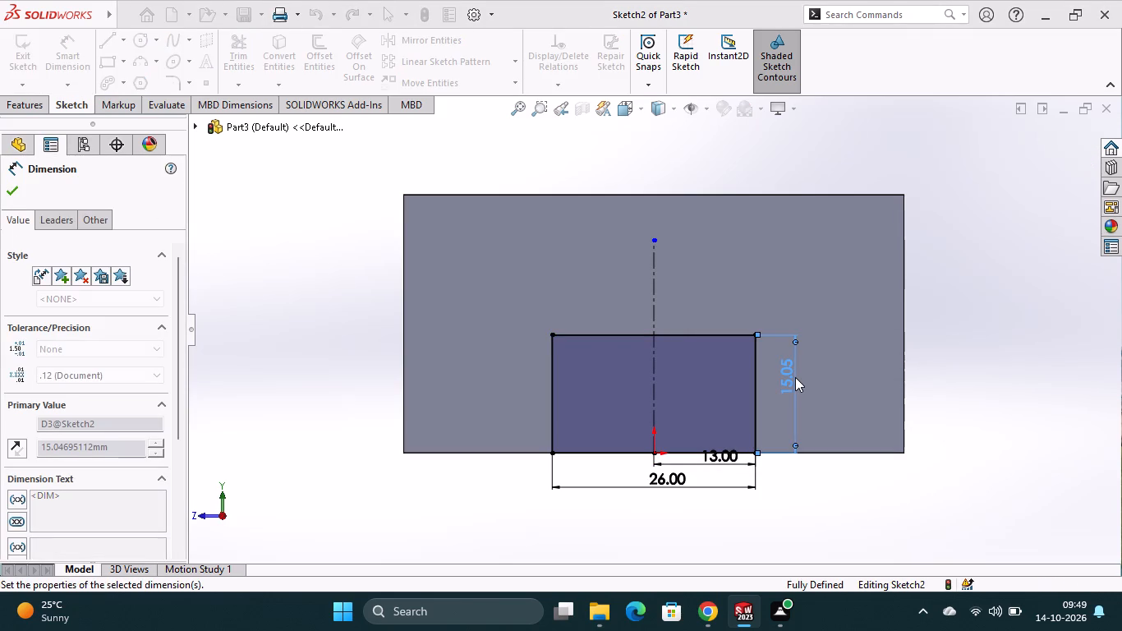
# Cut the slot rectangle through the whole block with Extruded Cut, using the Through All end condition.
pyautogui.click(14, 104)
pyautogui.click(244, 75)
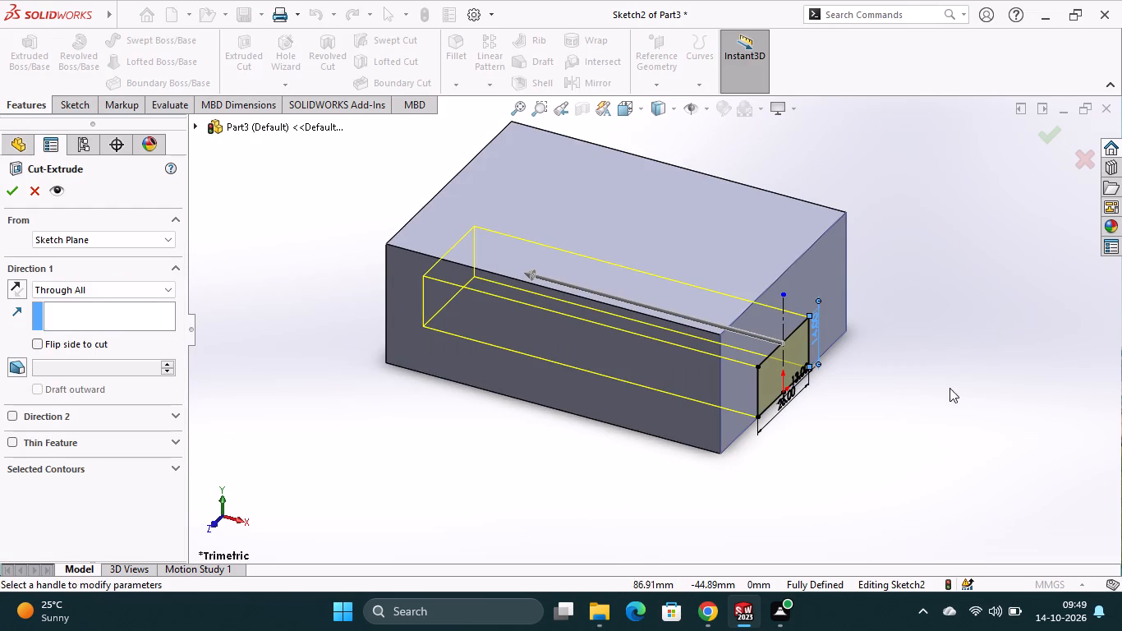
pyautogui.click(12, 189)
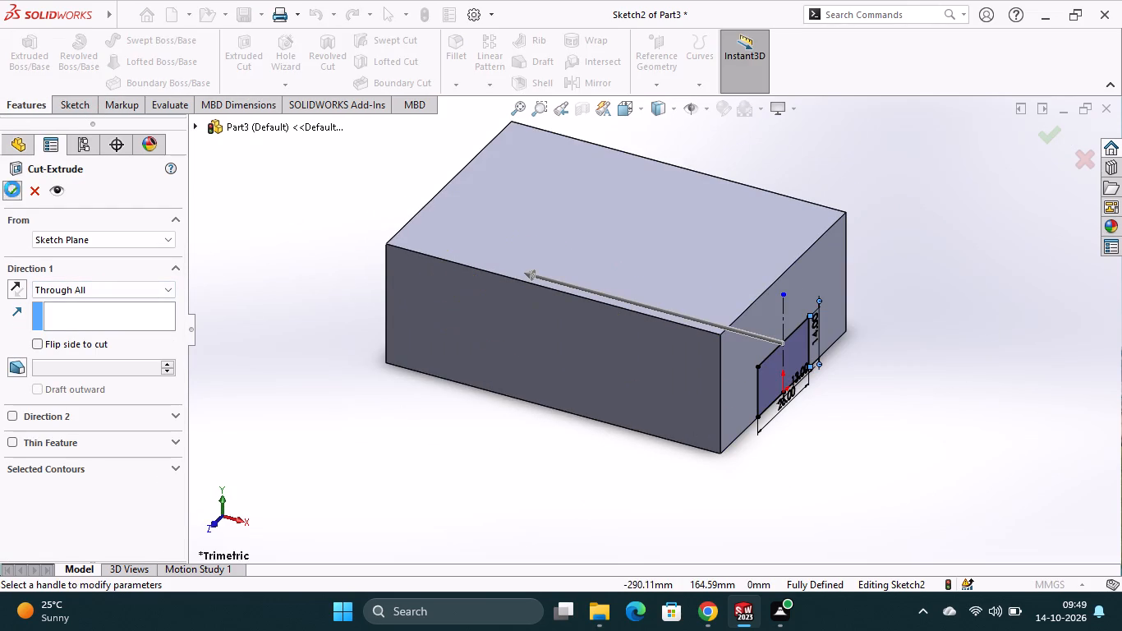
# On the slotted end face, start a sketch with a vertical centerline about 76 mm long from the origin up past the block's top edge.
pyautogui.click(812, 270)
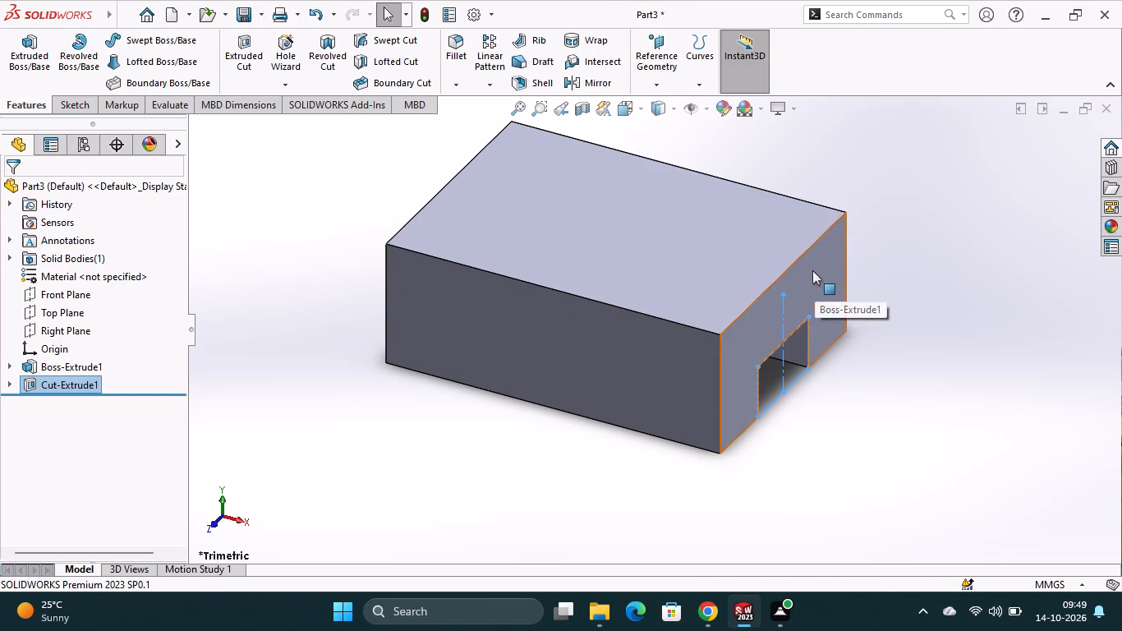
pyautogui.click(887, 226)
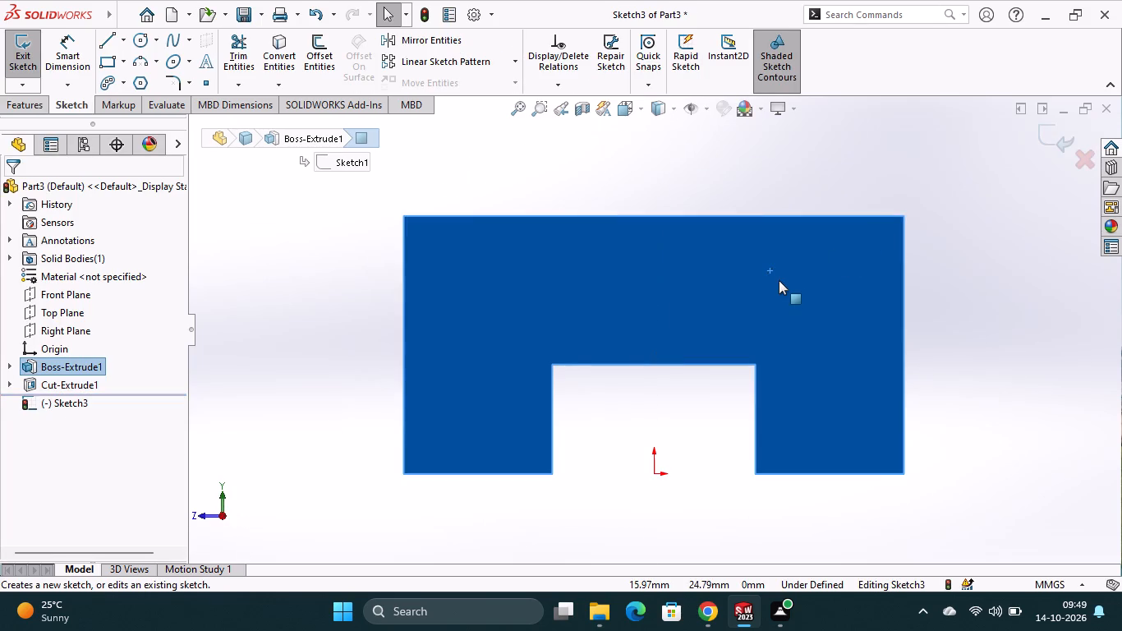
pyautogui.scroll(3, 775, 282)
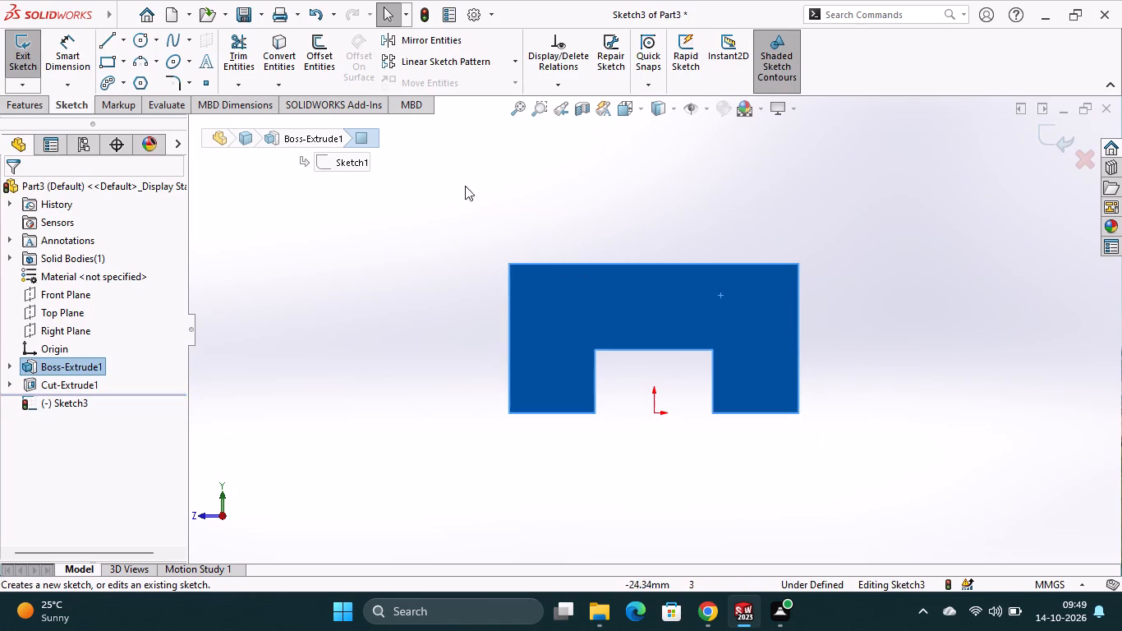
pyautogui.click(126, 45)
pyautogui.click(126, 81)
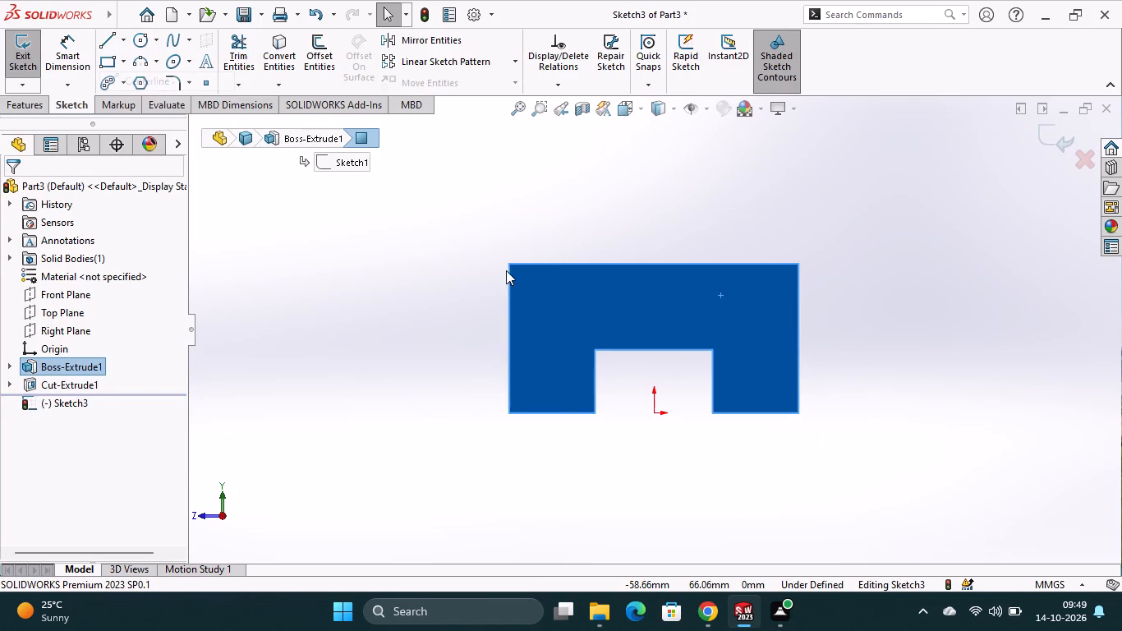
pyautogui.click(655, 414)
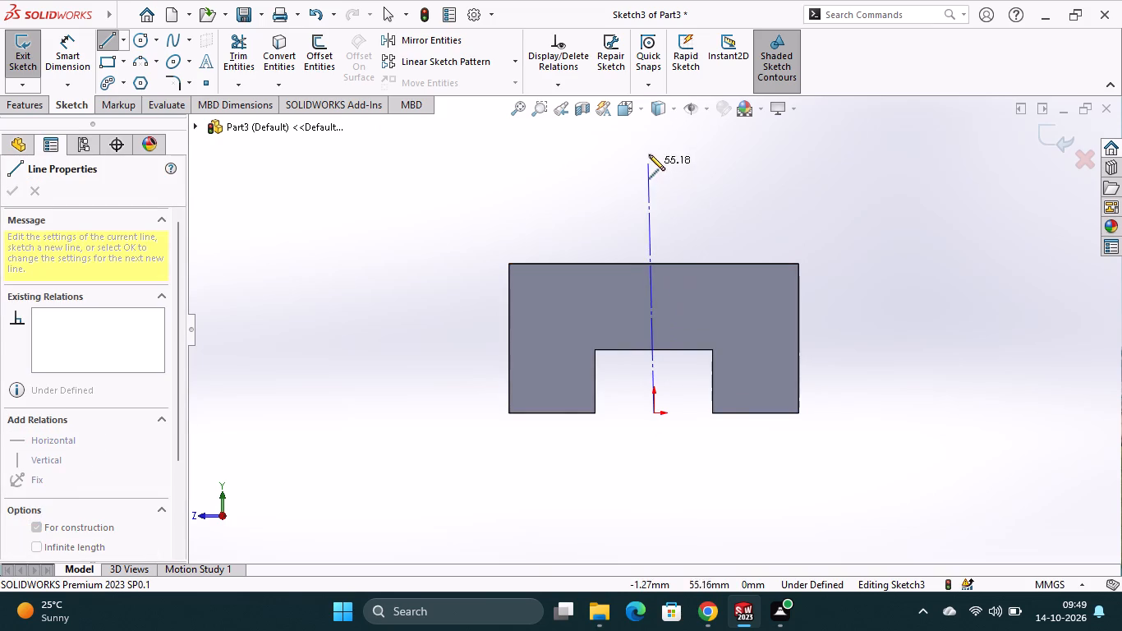
pyautogui.scroll(3, 655, 120)
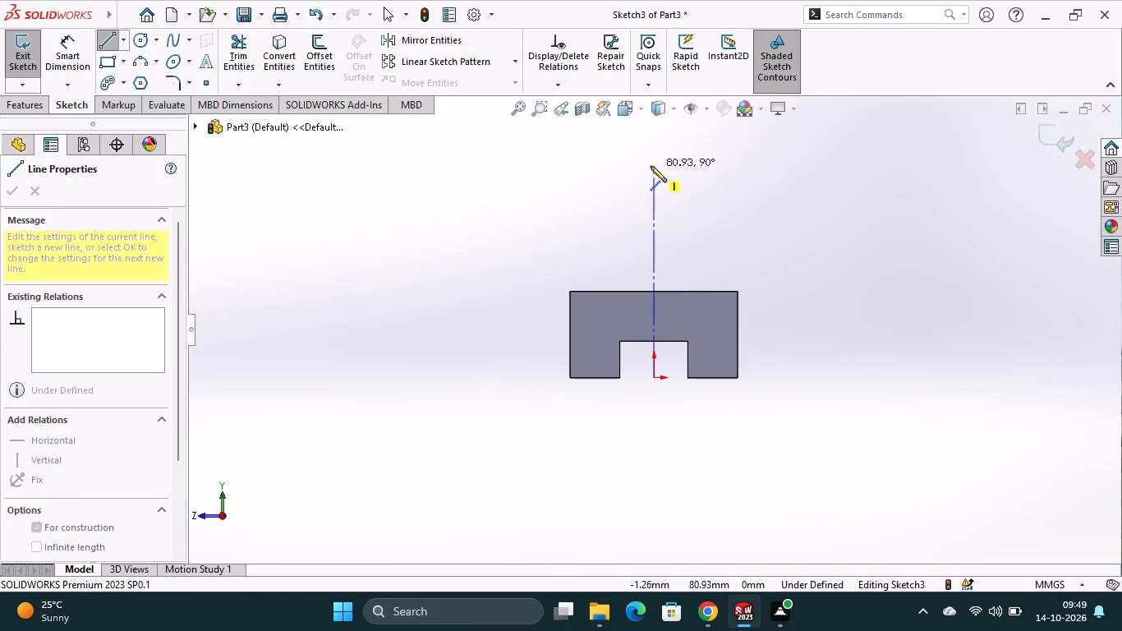
pyautogui.click(656, 180)
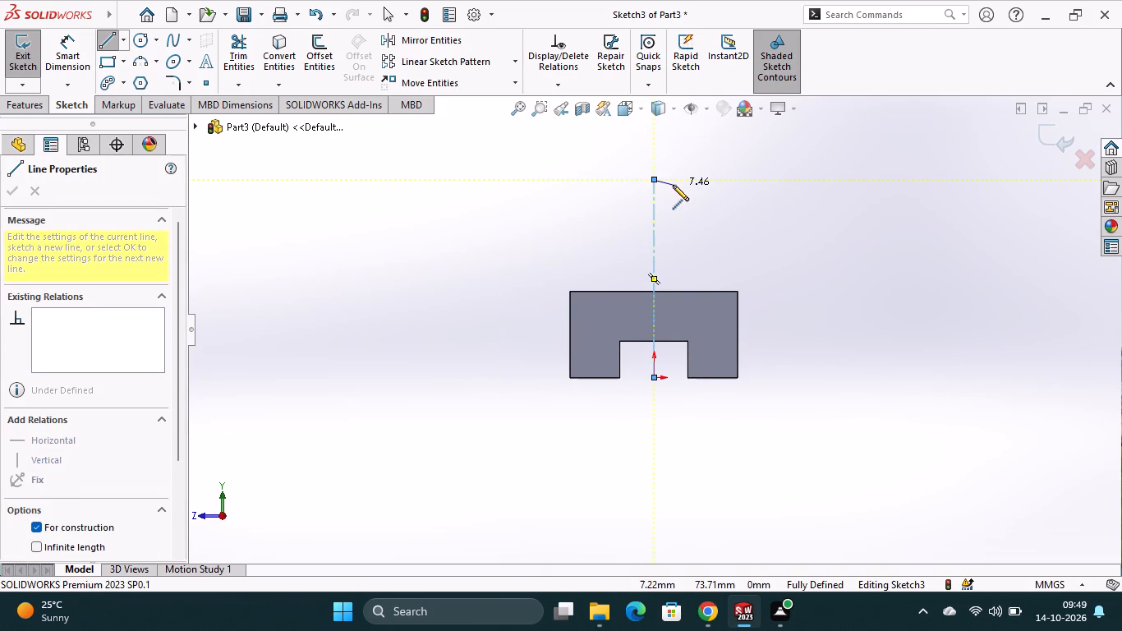
pyautogui.press('Escape')
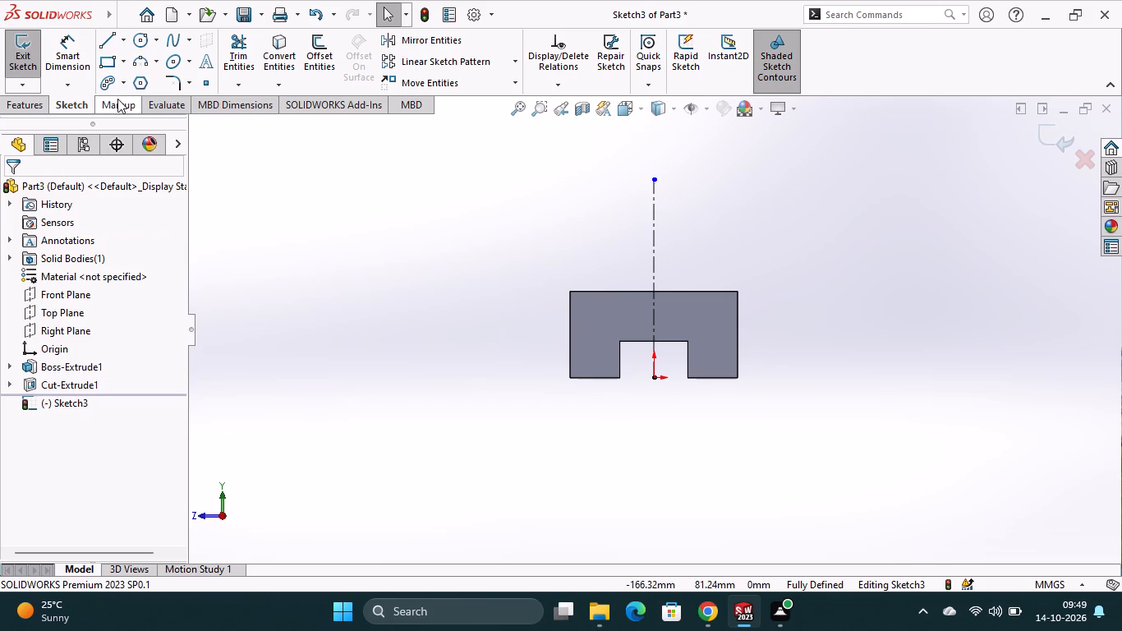
# Sketch a corner rectangle about 39 by 32 mm standing on the block's top edge and spanning the centerline.
pyautogui.click(110, 64)
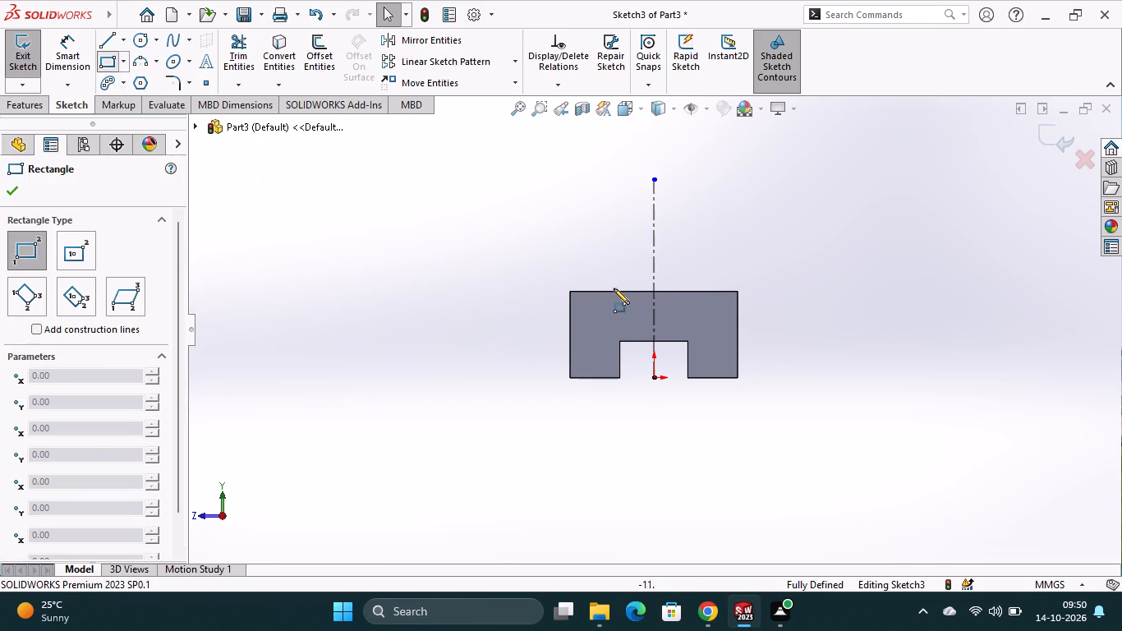
pyautogui.click(606, 292)
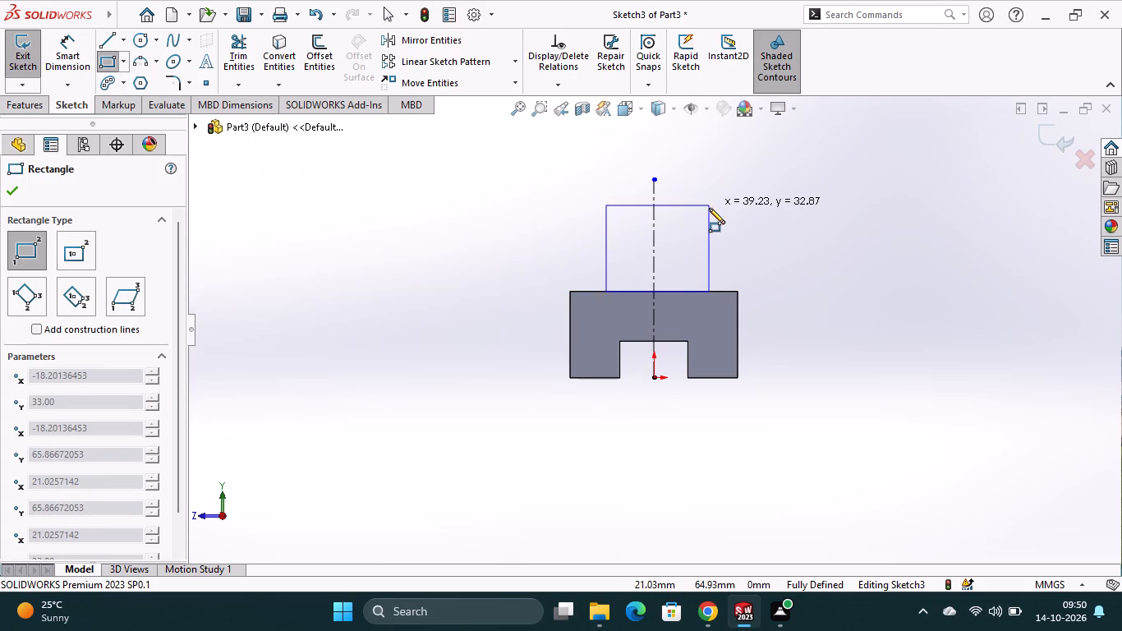
pyautogui.click(709, 208)
pyautogui.press('Escape')
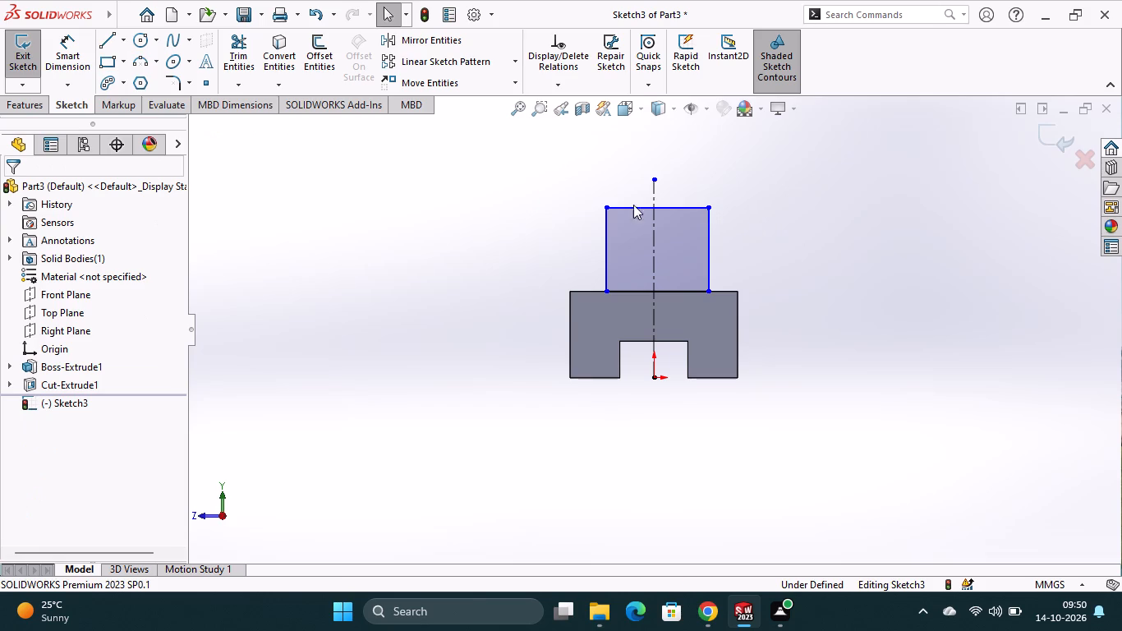
# Dimension the upper rectangle as 48 mm wide and 37 mm high.
pyautogui.click(80, 53)
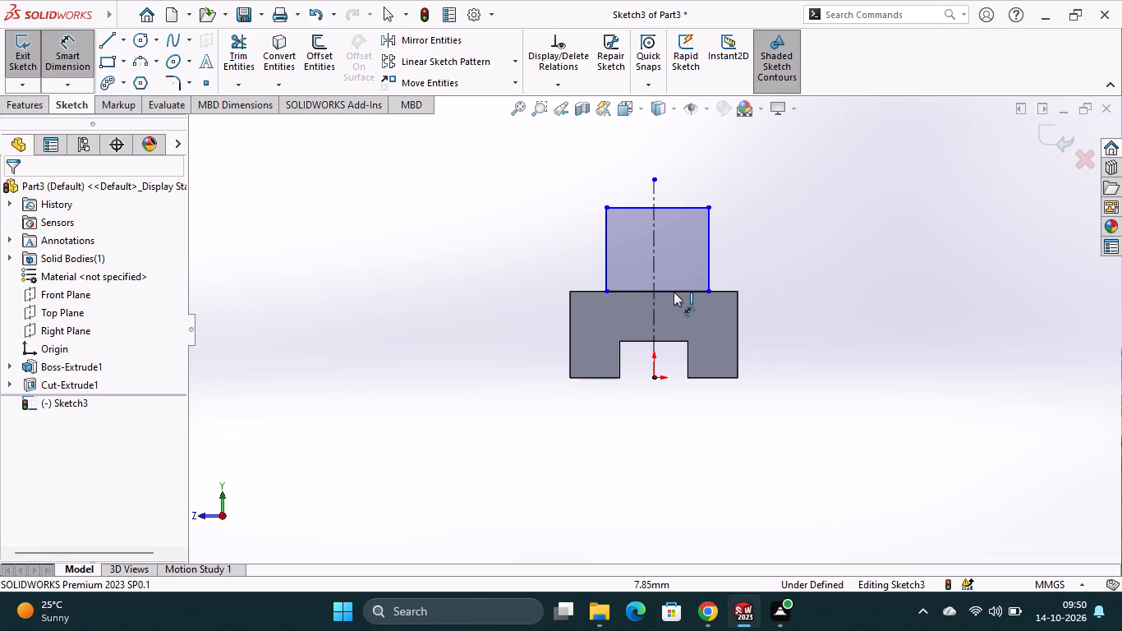
pyautogui.click(674, 292)
pyautogui.click(662, 418)
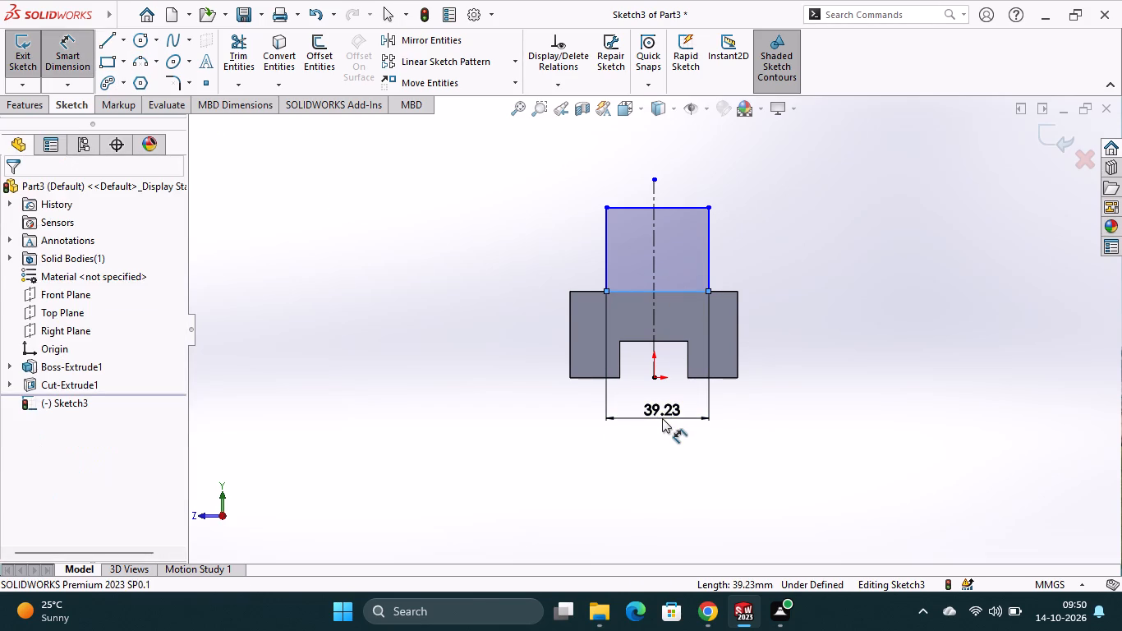
pyautogui.write('48')
pyautogui.press('Return')
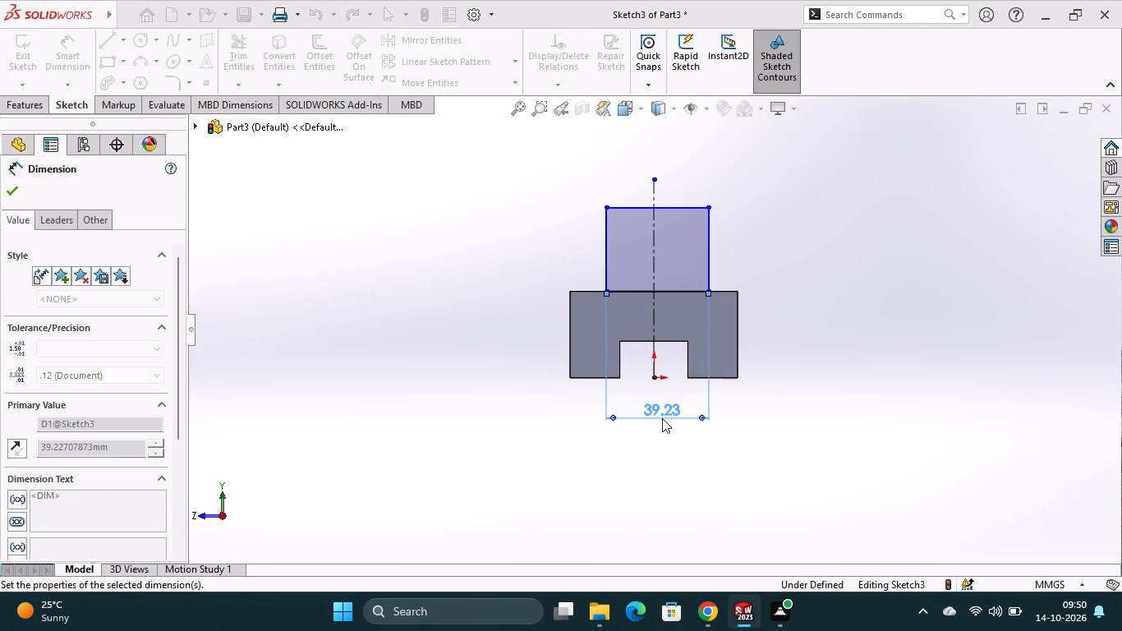
pyautogui.click(606, 259)
pyautogui.click(554, 260)
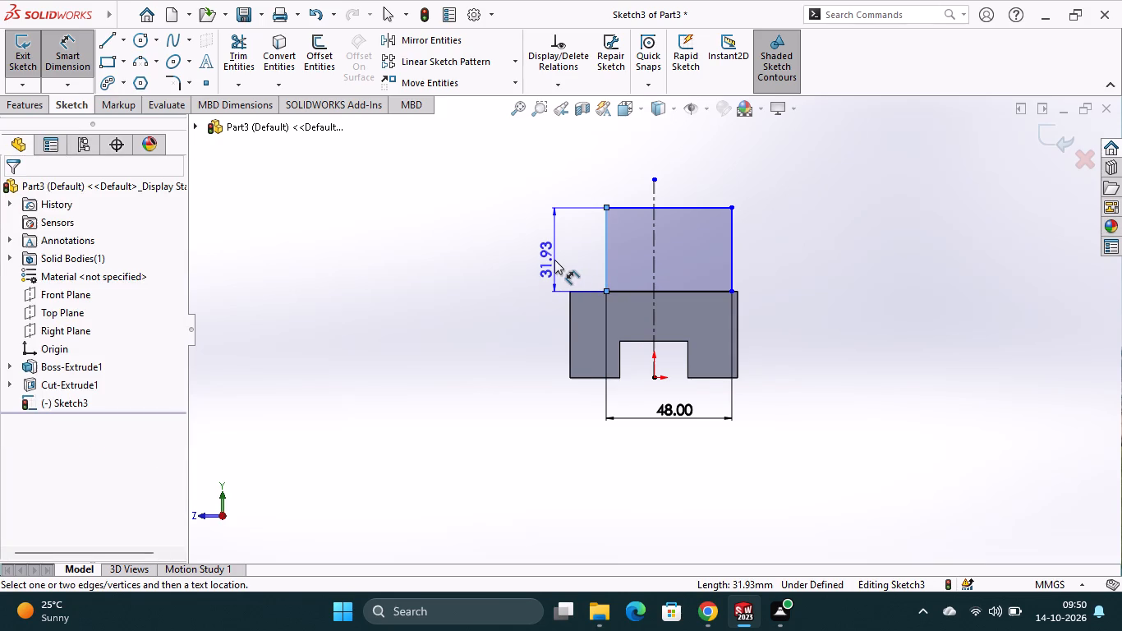
pyautogui.write('37')
pyautogui.press('Return')
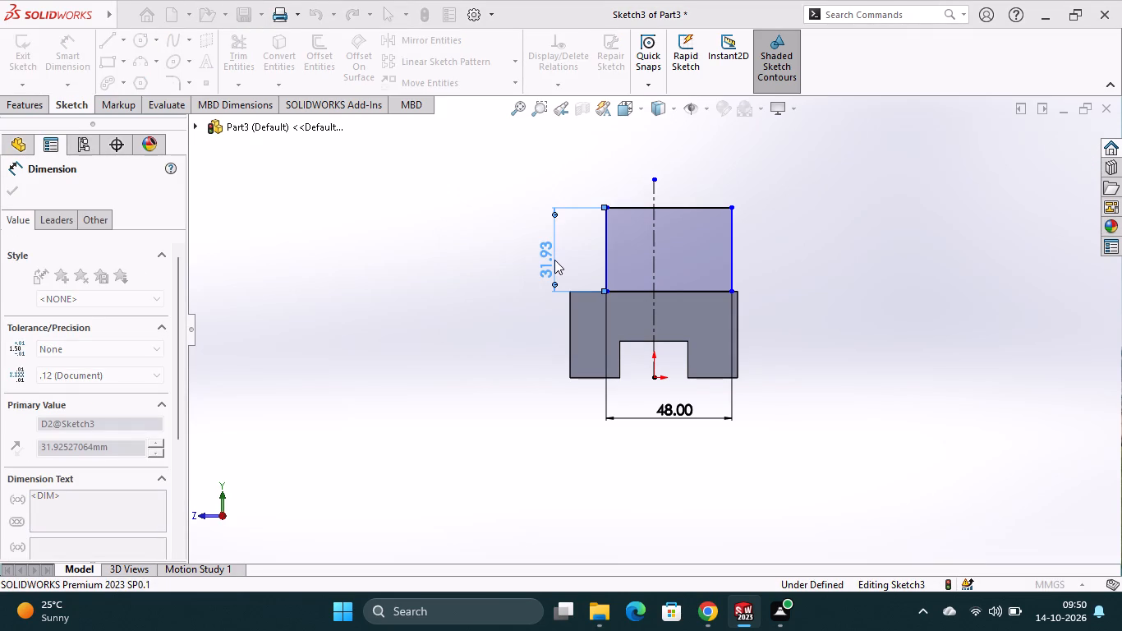
# Dimension the upper rectangle's right side as 24 mm from the vertical centerline.
pyautogui.click(653, 242)
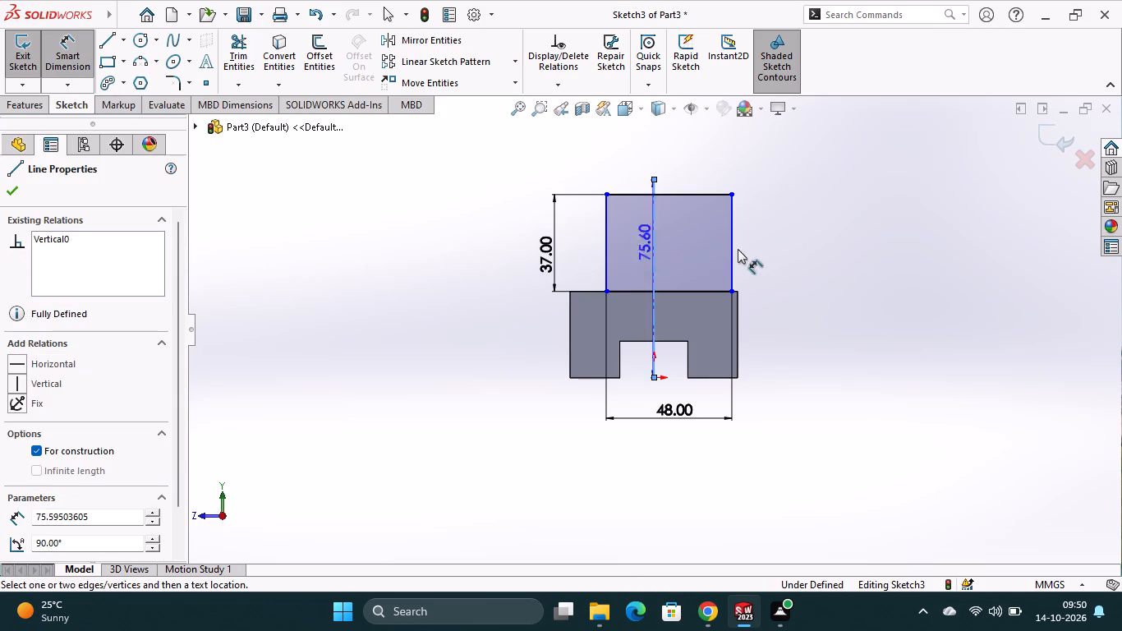
pyautogui.click(732, 251)
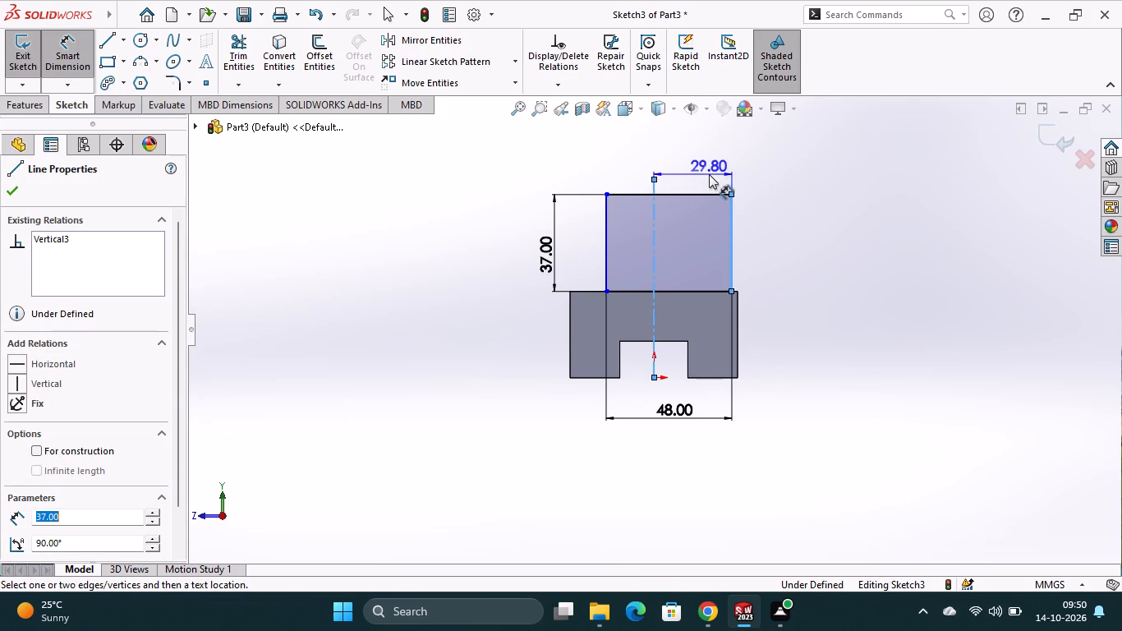
pyautogui.click(709, 174)
pyautogui.write('24')
pyautogui.press('Return')
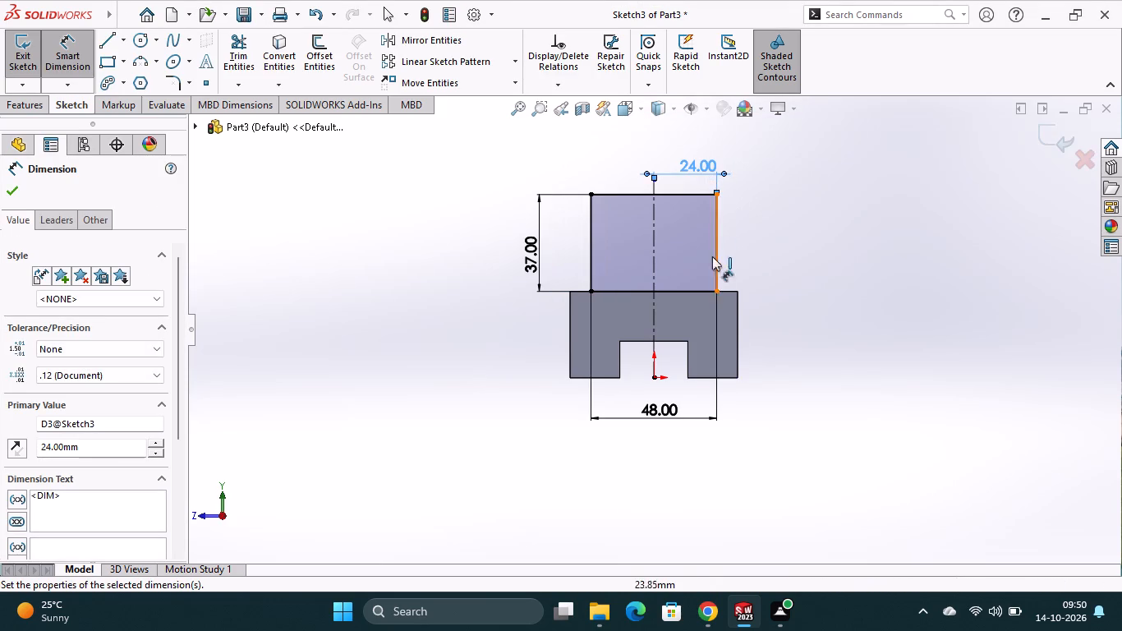
pyautogui.press('Escape')
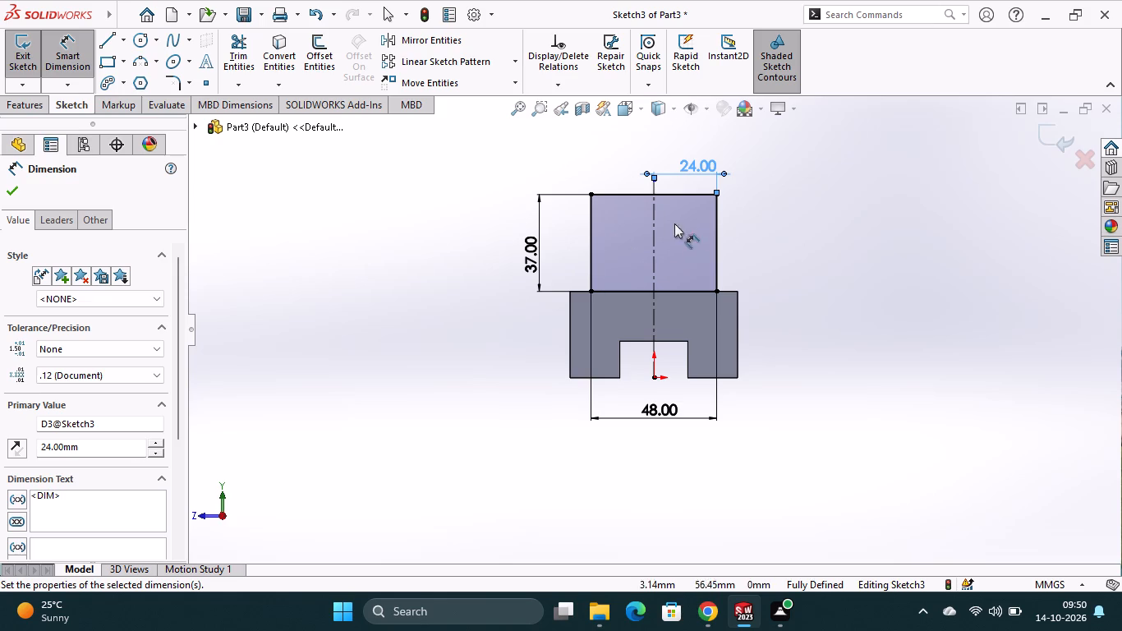
# Sketch a corner rectangle about 22 by 21 mm hanging from the upper rectangle's top edge and spanning the centerline.
pyautogui.click(109, 63)
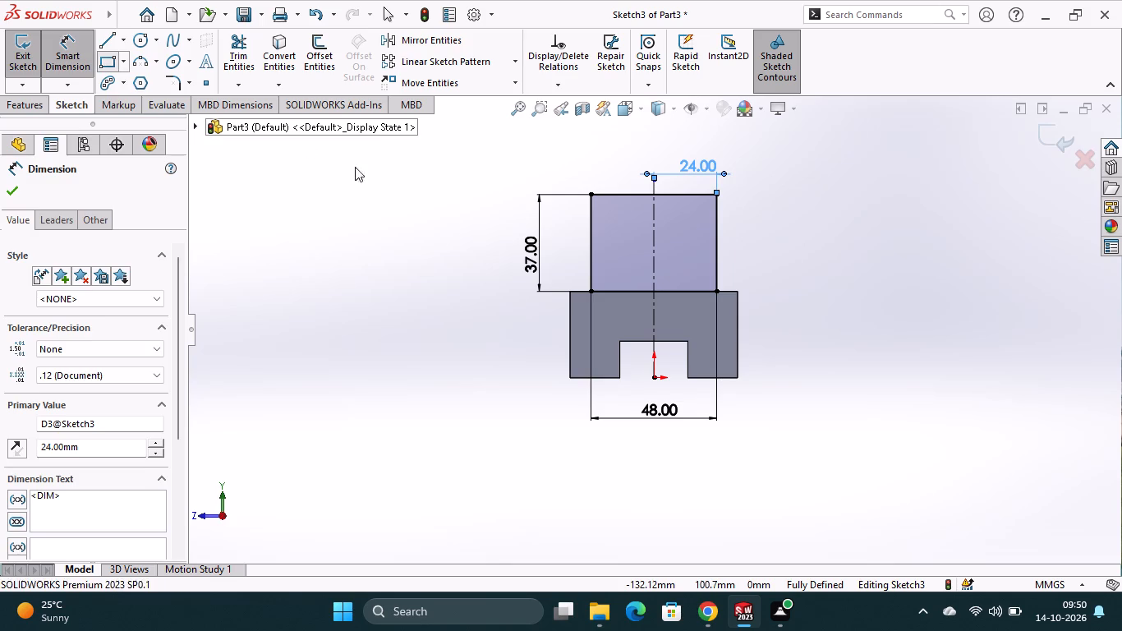
pyautogui.click(624, 194)
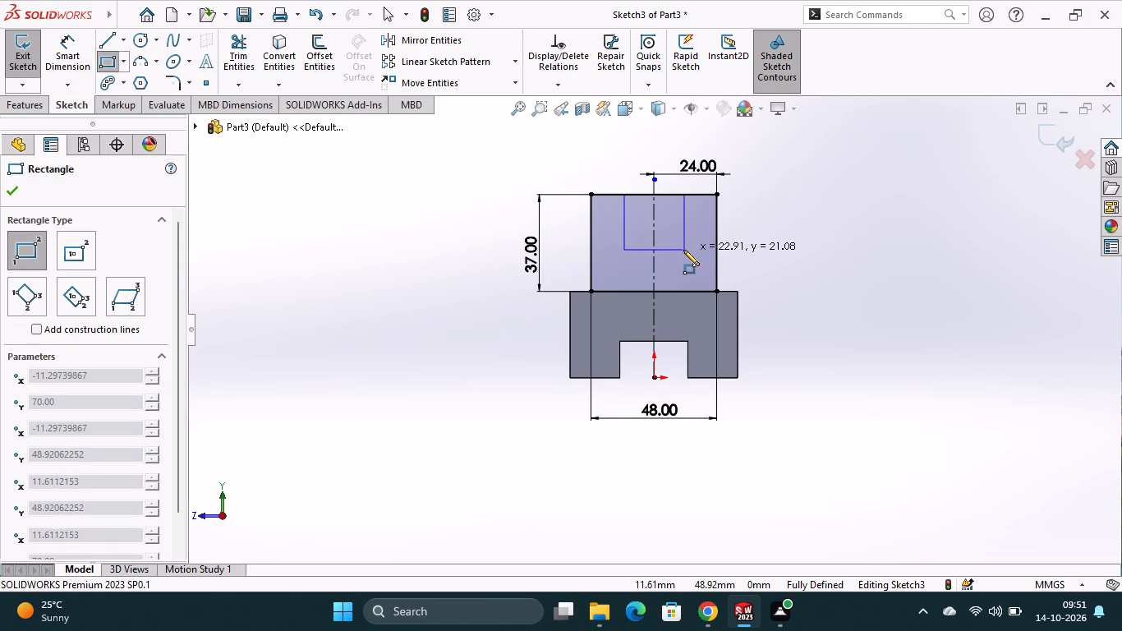
pyautogui.click(681, 250)
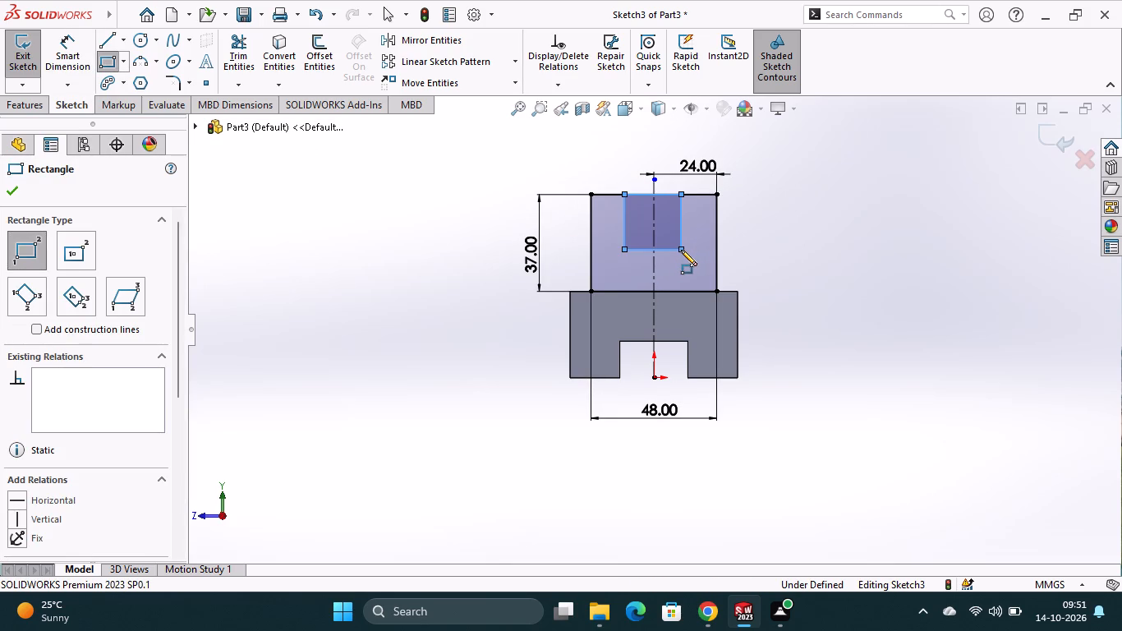
pyautogui.press('Escape')
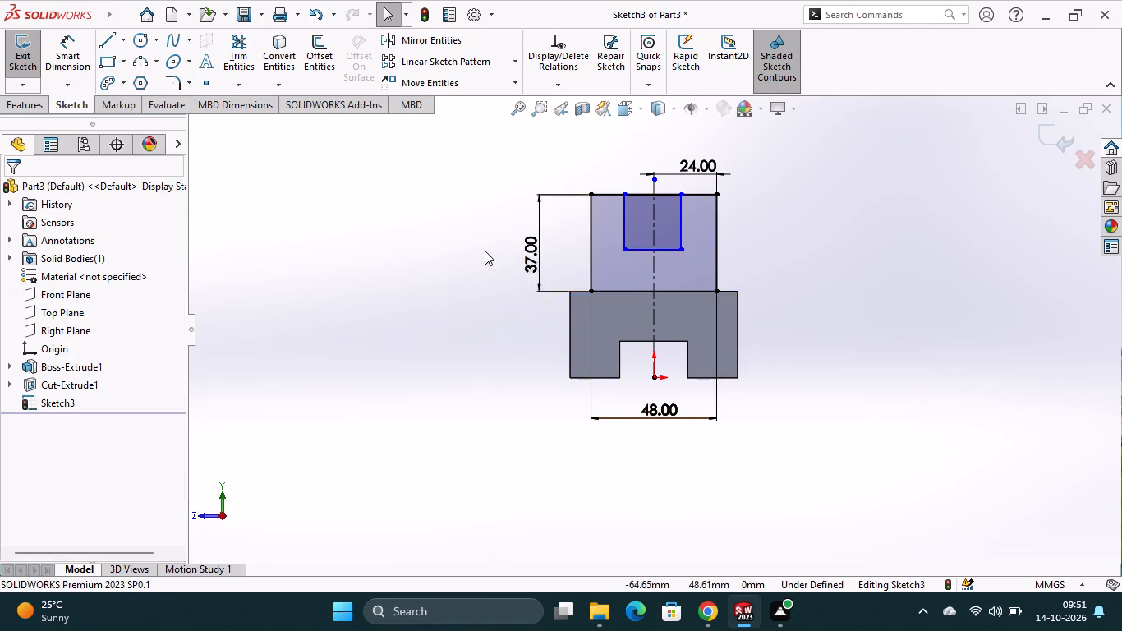
# Dimension the inner rectangle as 16 mm wide with its right side 8 mm from the vertical centerline.
pyautogui.click(70, 63)
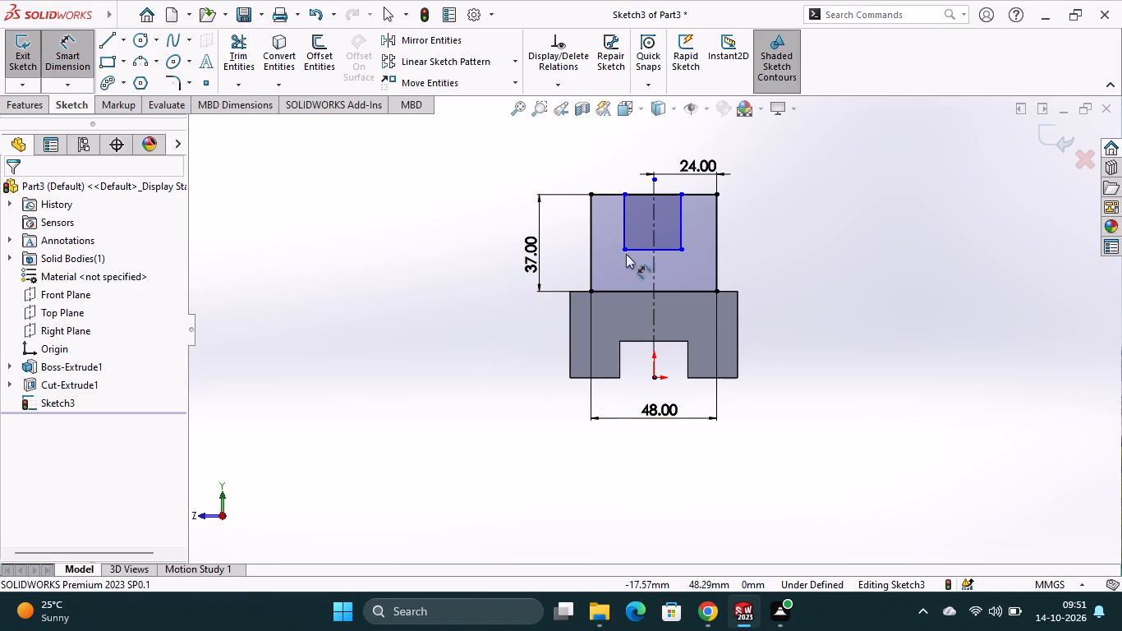
pyautogui.click(643, 251)
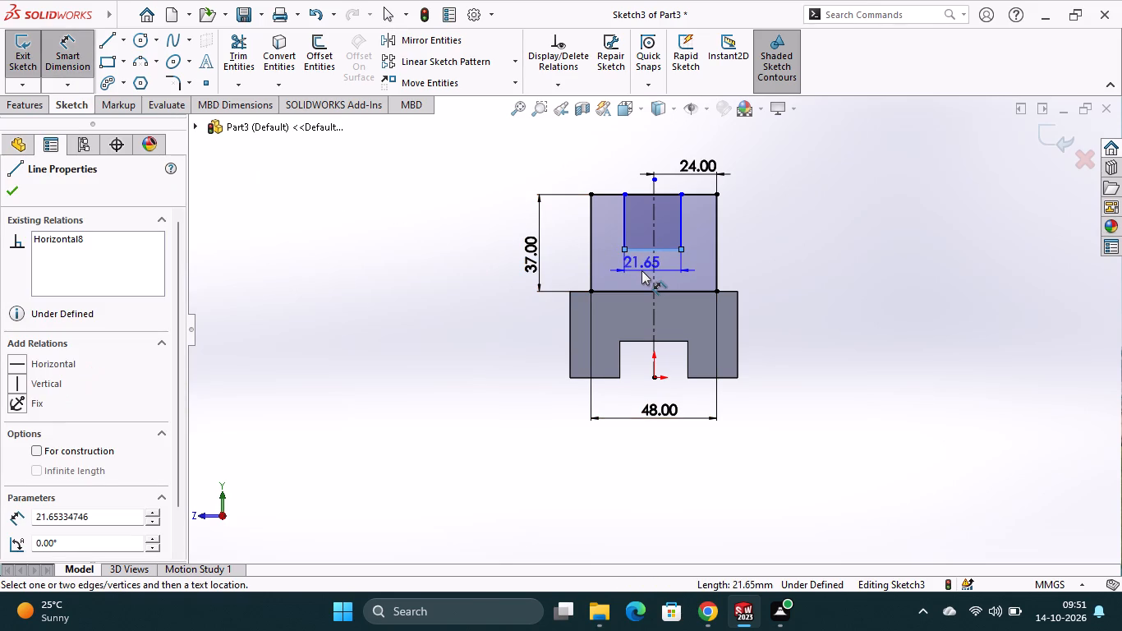
pyautogui.click(641, 270)
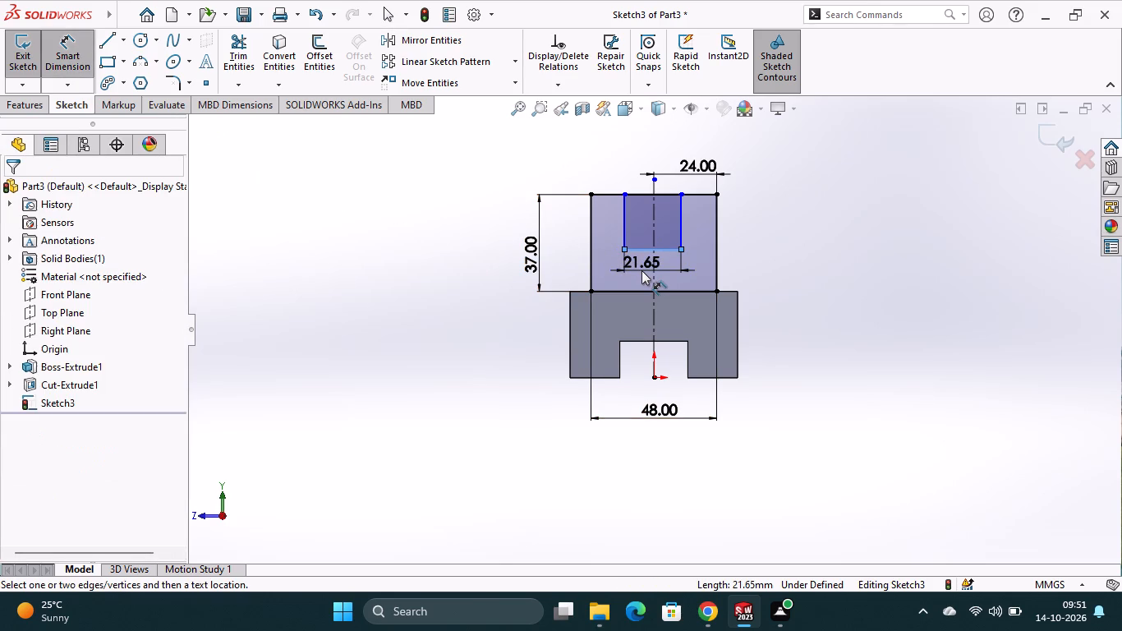
pyautogui.write('16')
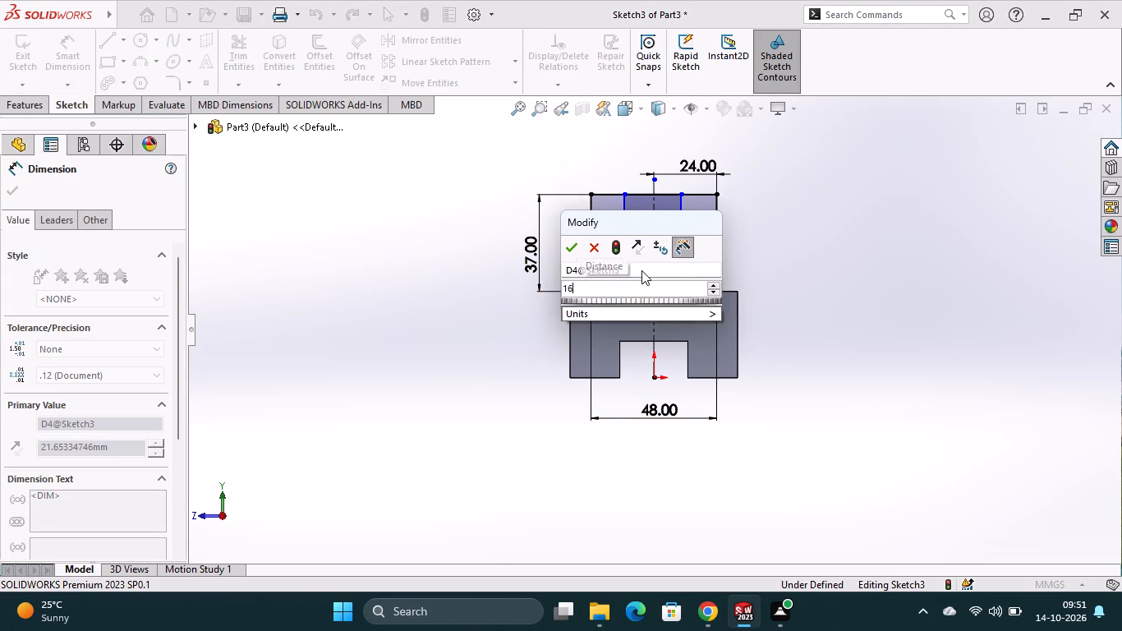
pyautogui.press('Return')
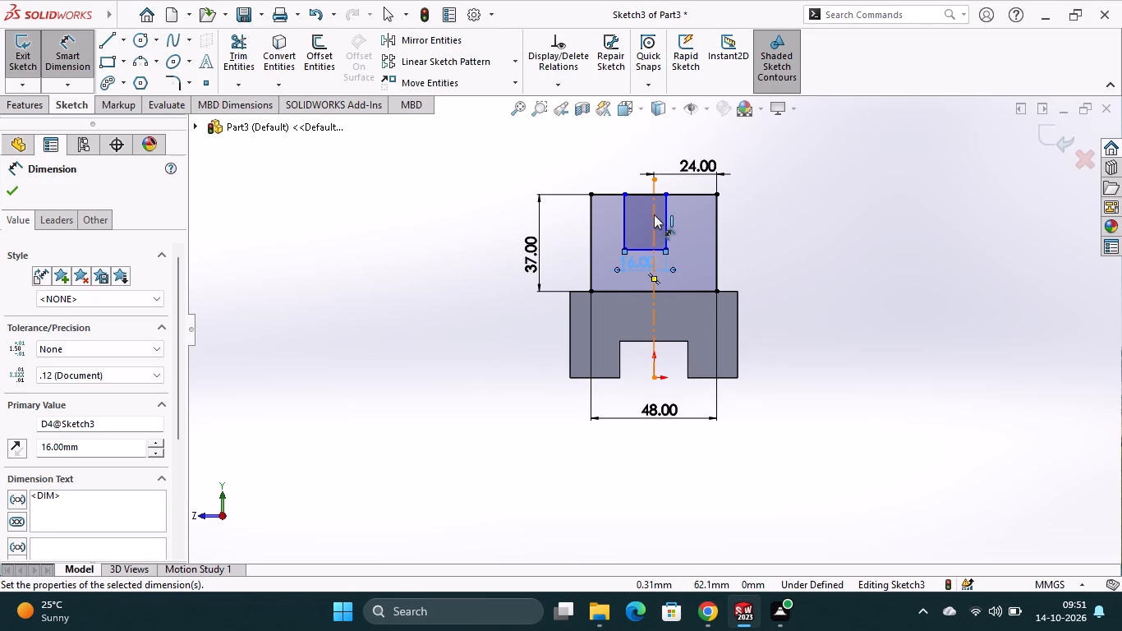
pyautogui.click(653, 214)
pyautogui.click(664, 215)
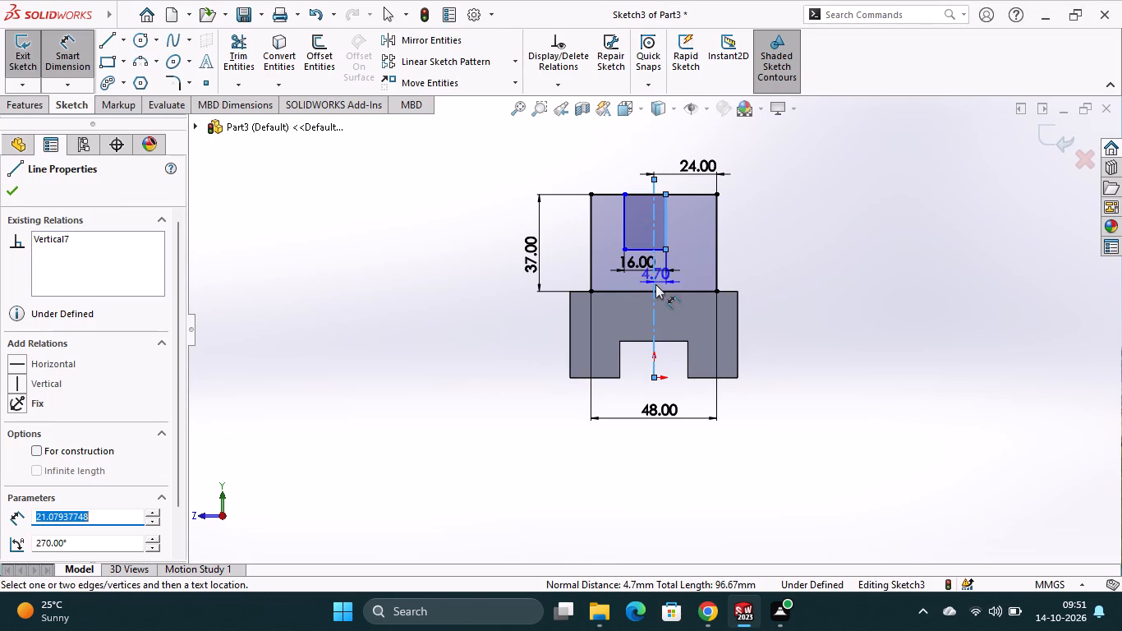
pyautogui.click(660, 306)
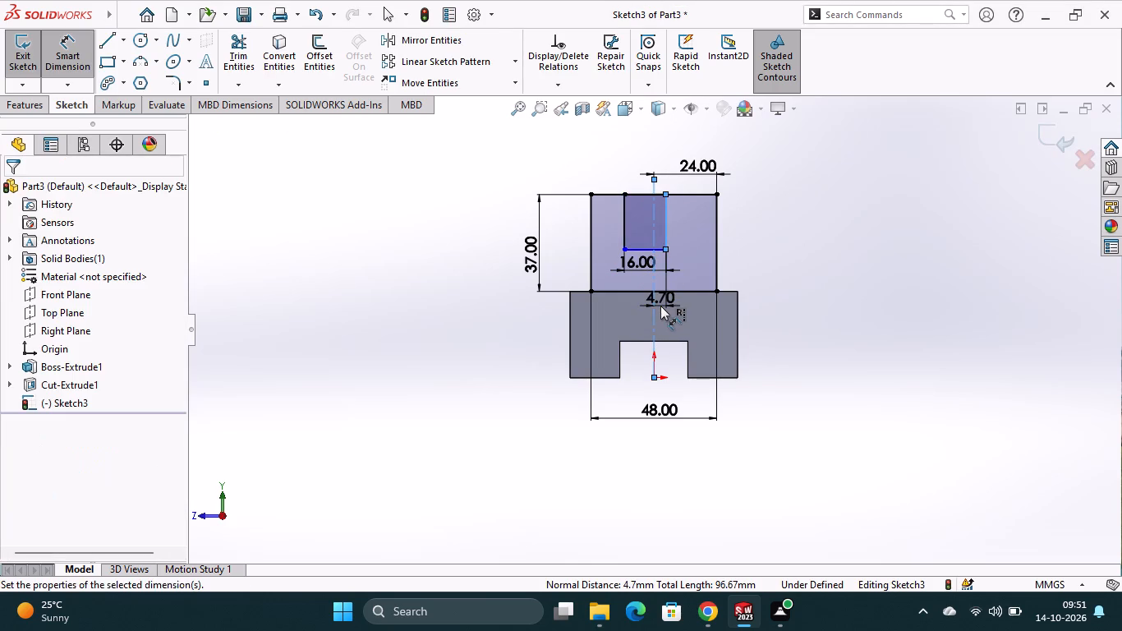
pyautogui.press('8')
pyautogui.press('Return')
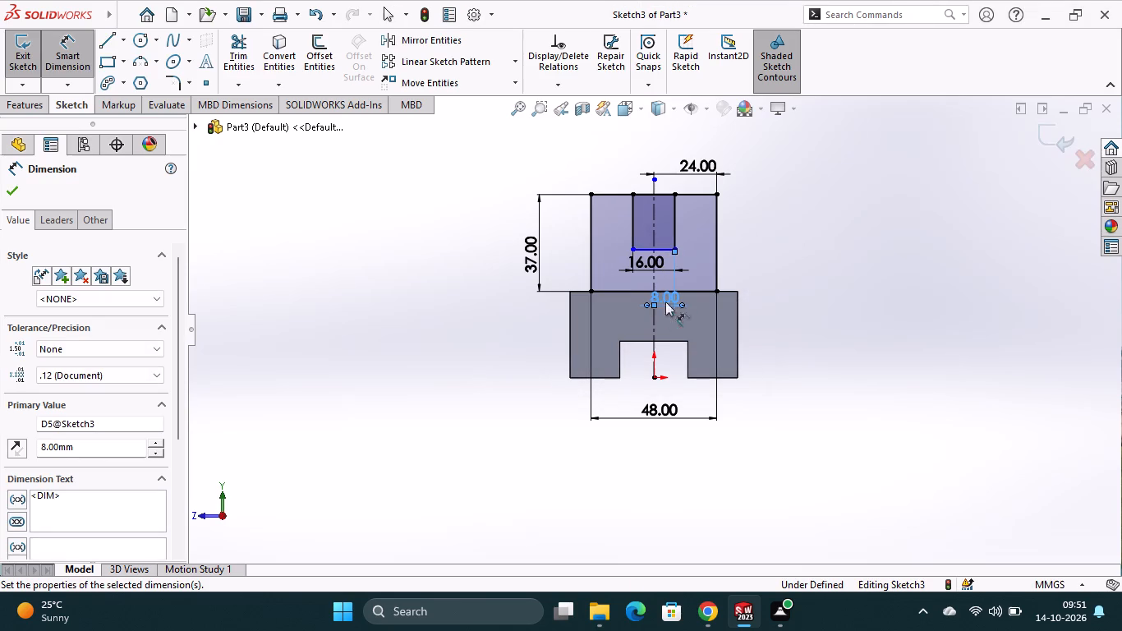
# Dimension the inner rectangle's vertical side as 25 mm.
pyautogui.click(674, 212)
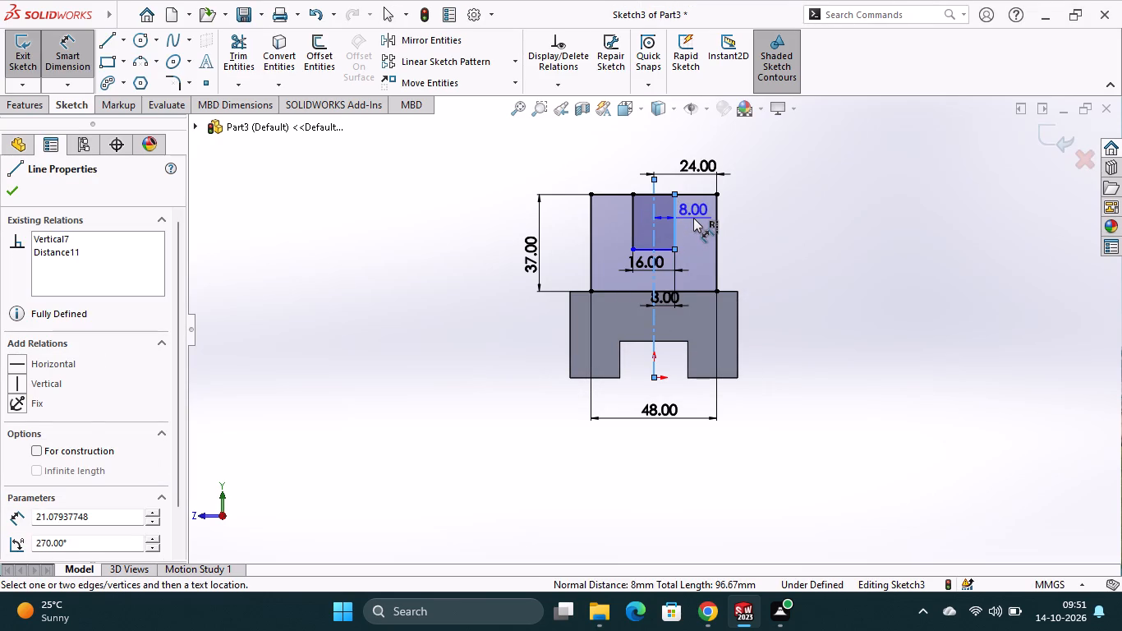
pyautogui.press('Escape')
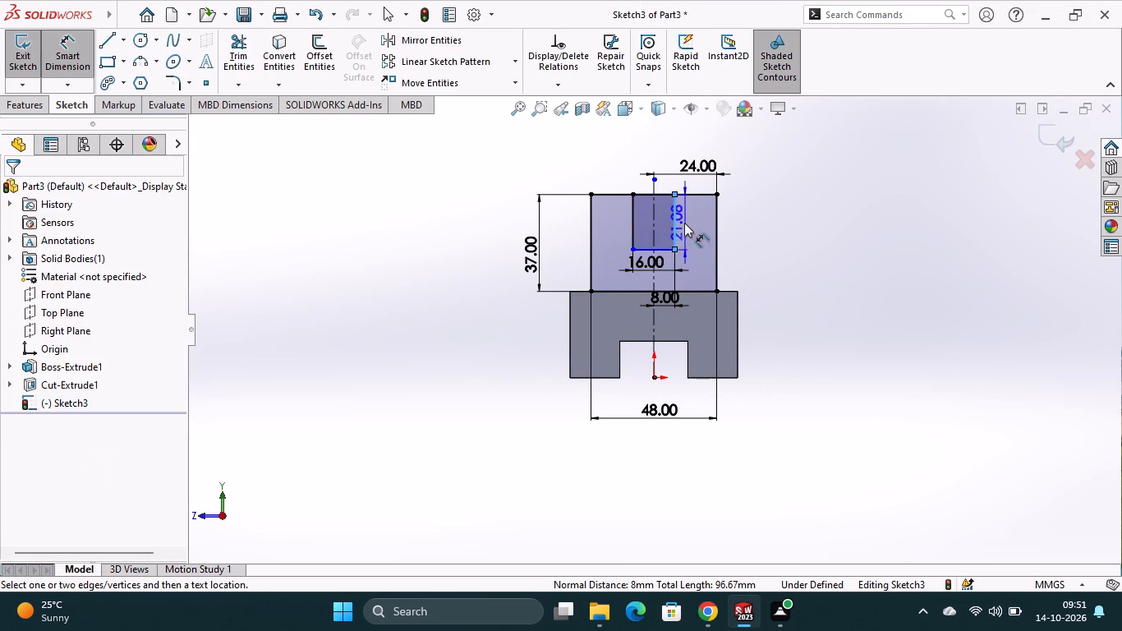
pyautogui.click(698, 222)
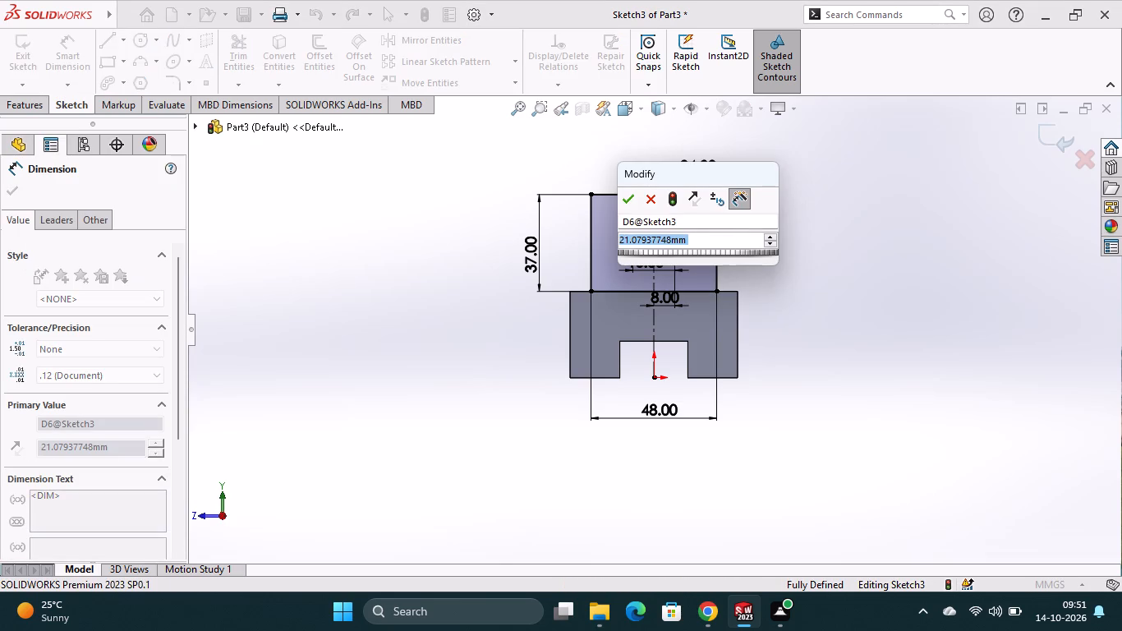
pyautogui.write('25')
pyautogui.press('Return')
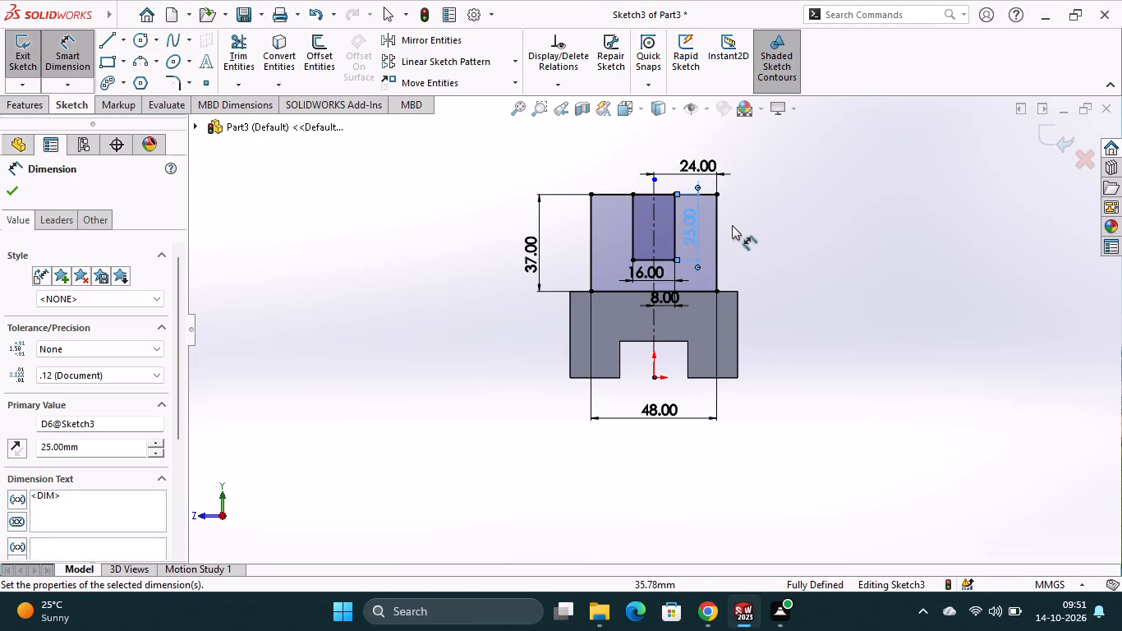
# Trim away the overlapping top lines between the inner rectangle's sides to leave an open U-shaped profile.
pyautogui.click(242, 65)
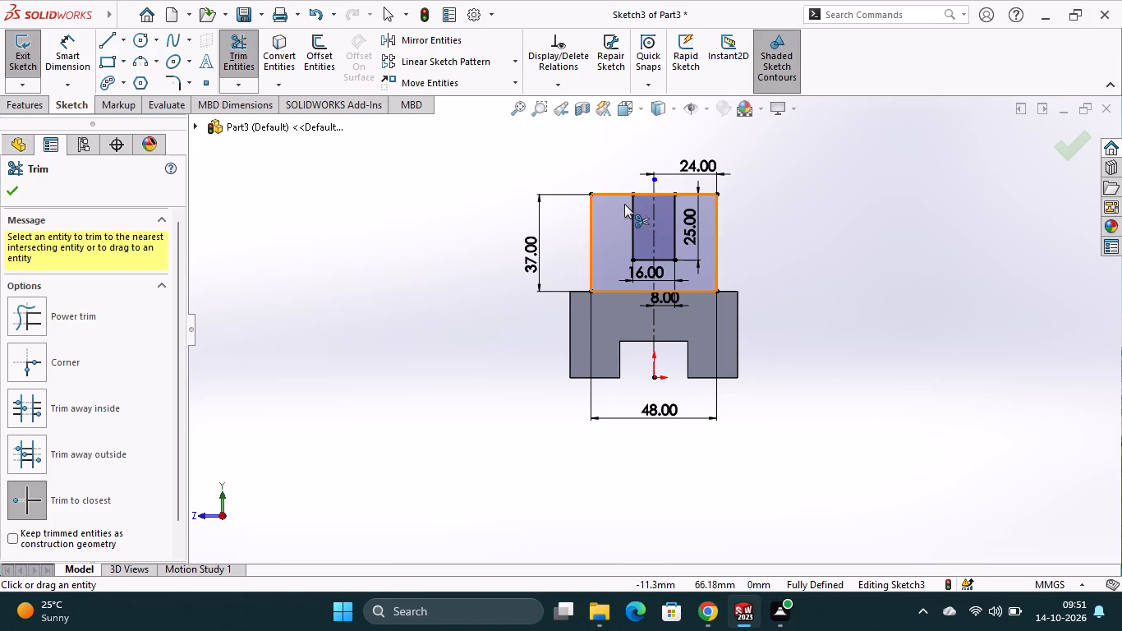
pyautogui.click(646, 196)
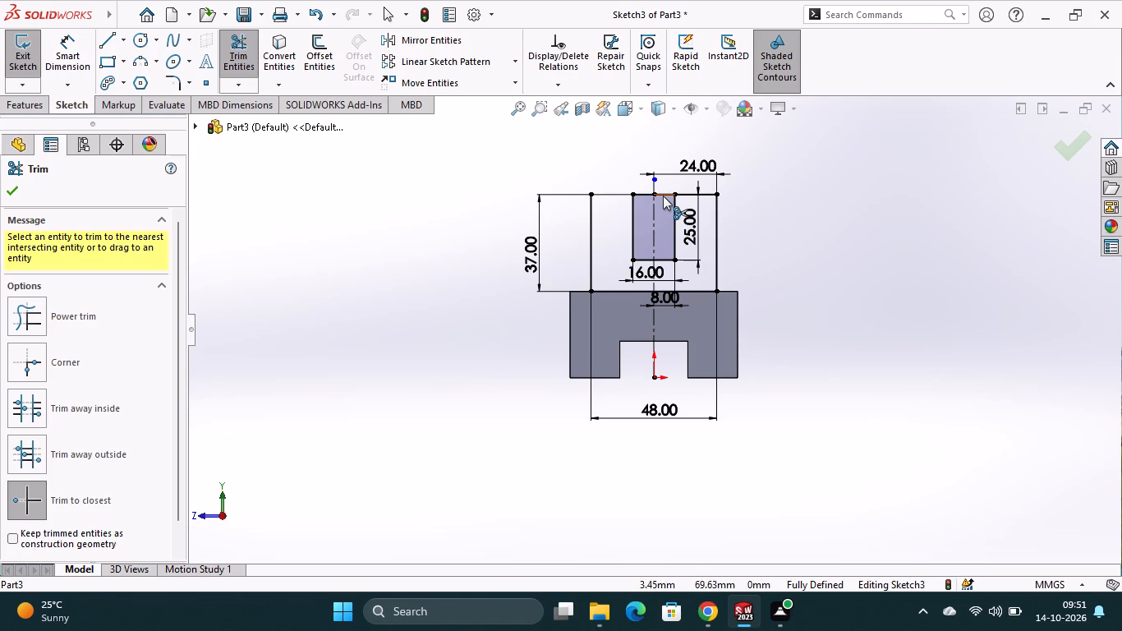
pyautogui.click(663, 195)
pyautogui.click(642, 194)
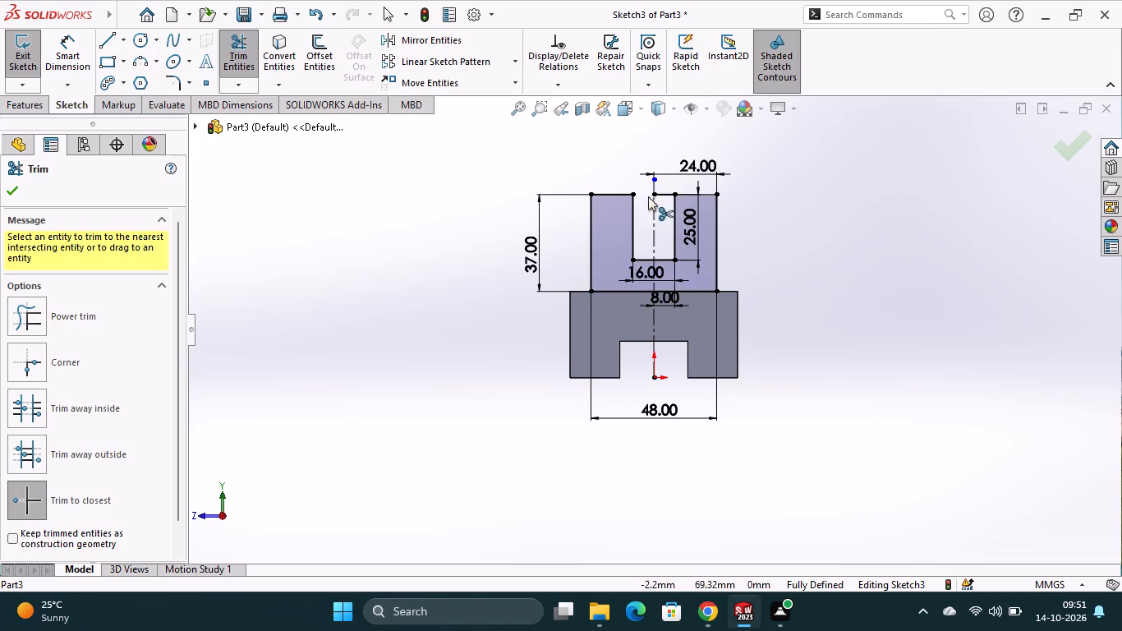
pyautogui.click(664, 195)
# Extrude the U-shaped profile as a blind boss 90 mm deep, reversed to run back along the block's top.
pyautogui.click(40, 109)
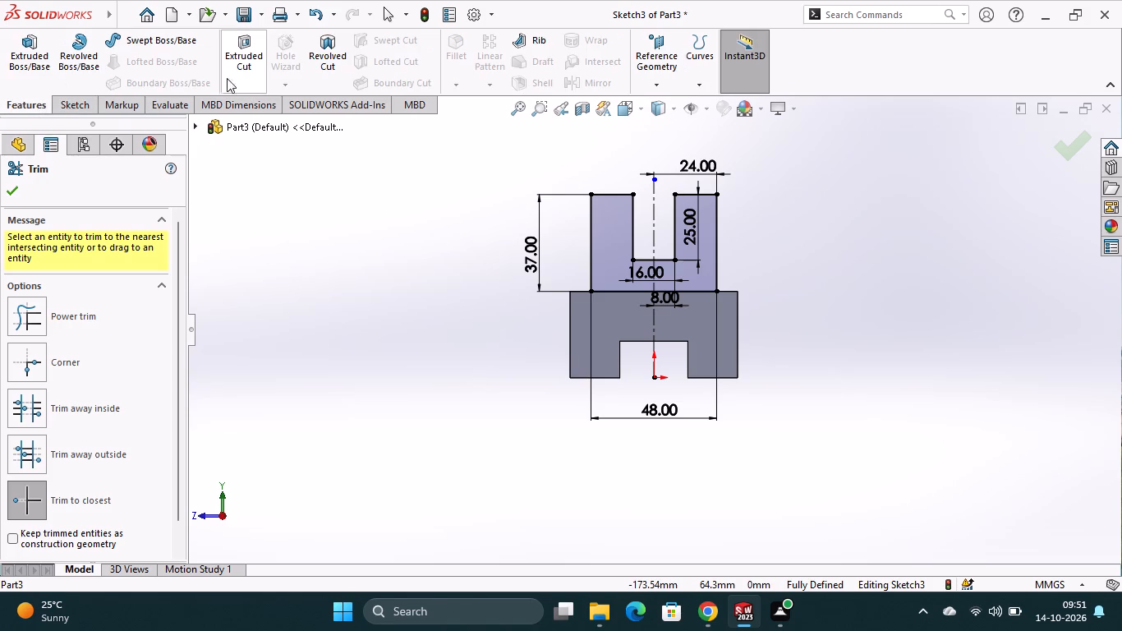
pyautogui.click(34, 58)
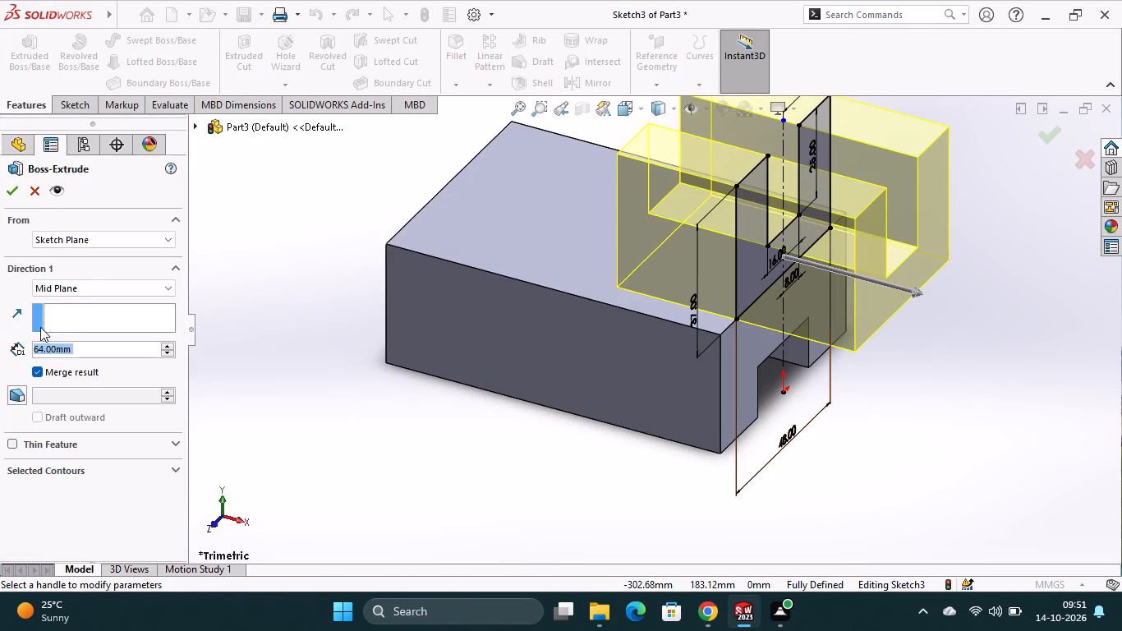
pyautogui.click(74, 292)
pyautogui.click(67, 297)
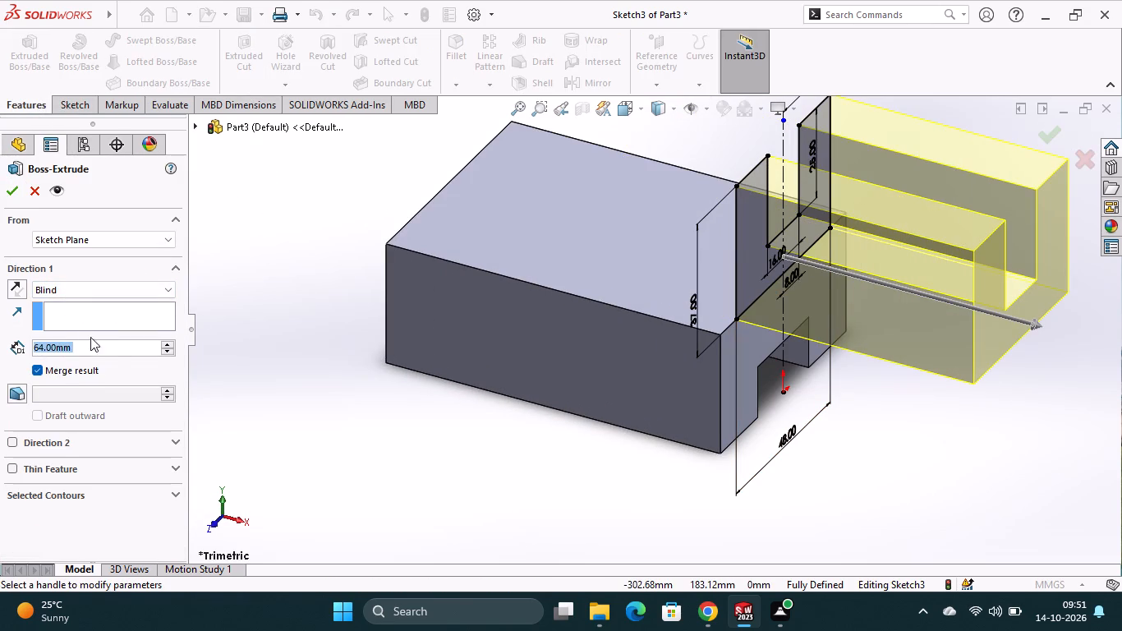
pyautogui.click(24, 289)
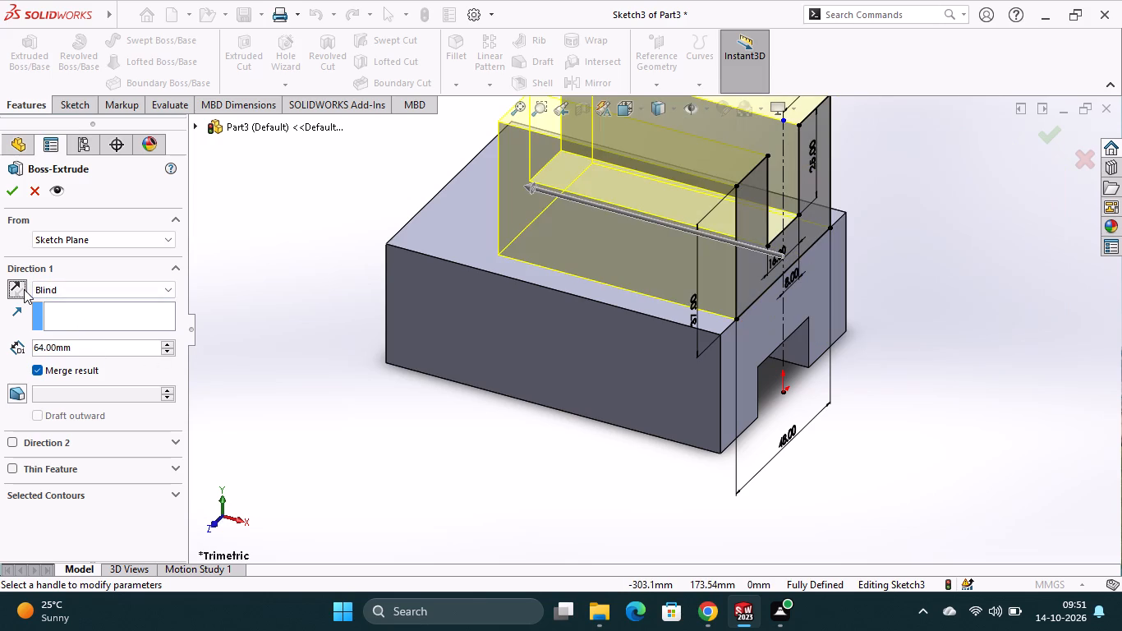
pyautogui.click(79, 348)
pyautogui.click(79, 348)
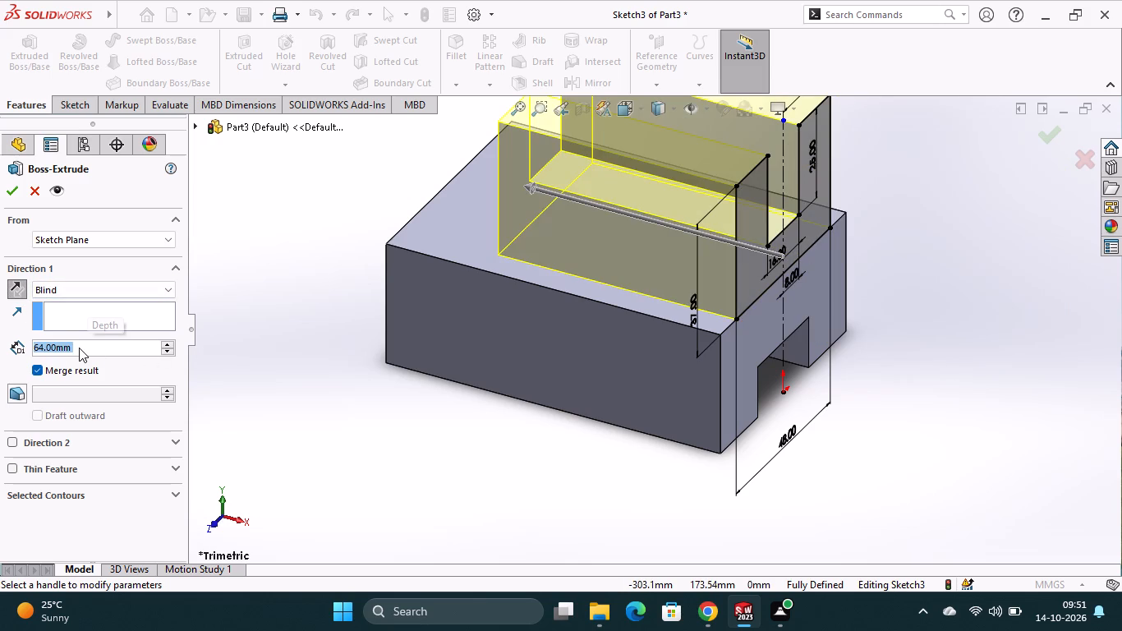
pyautogui.write('90')
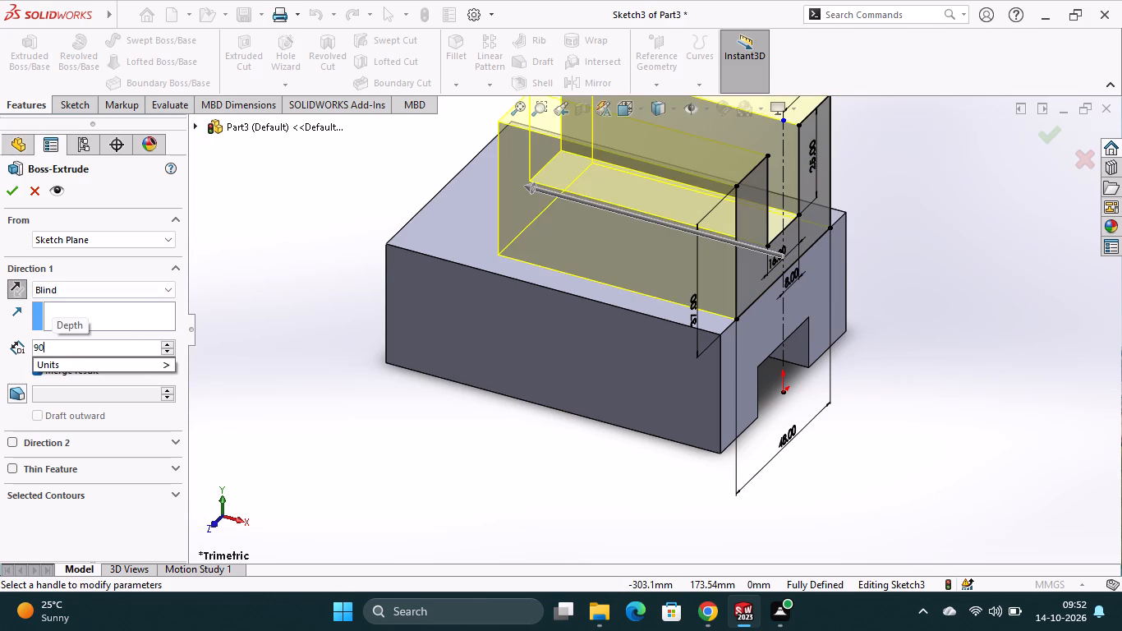
pyautogui.press('Return')
pyautogui.click(10, 196)
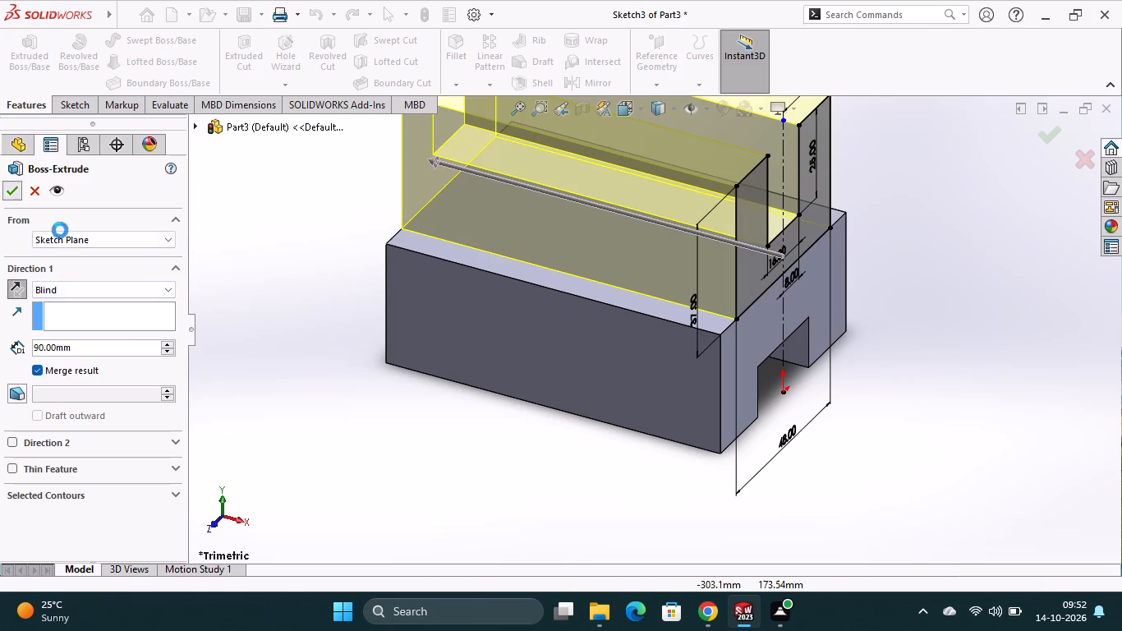
# Start a sketch on the upper section's long side face and draw a horizontal line about 60 mm long on its top edge.
pyautogui.moveTo(873, 361); pyautogui.dragTo(864, 376, button='middle')
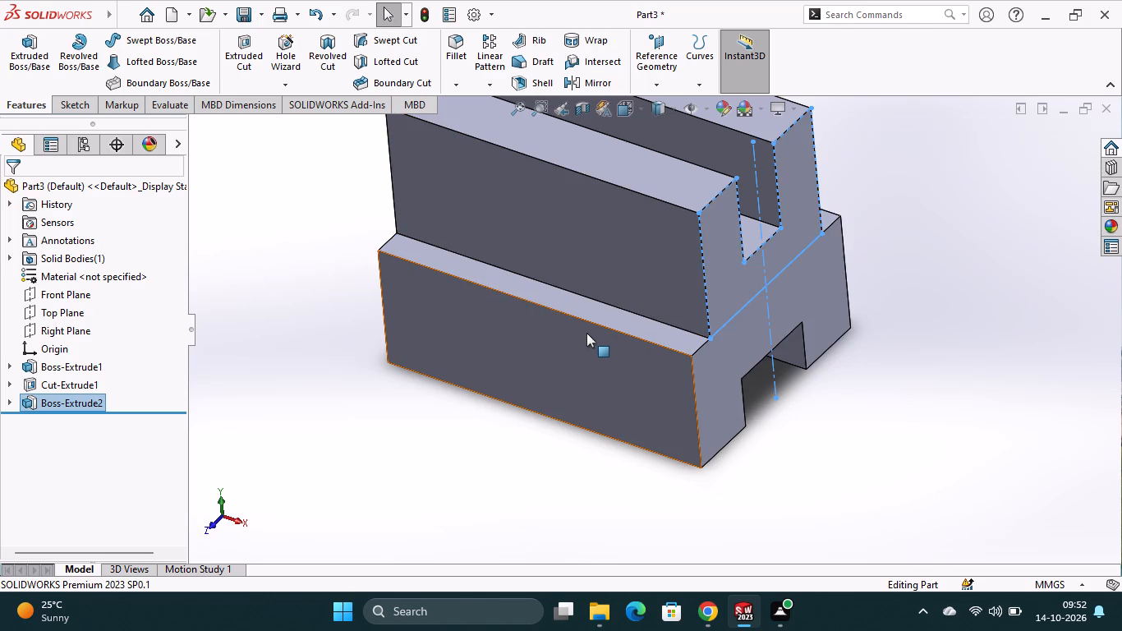
pyautogui.click(644, 262)
pyautogui.click(715, 217)
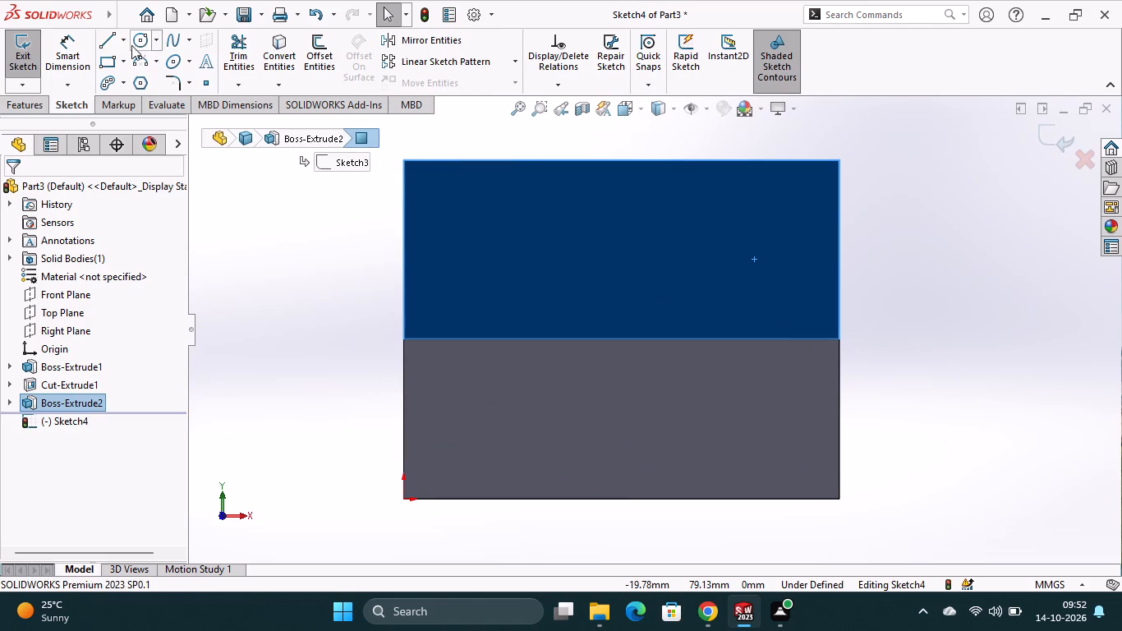
pyautogui.click(111, 42)
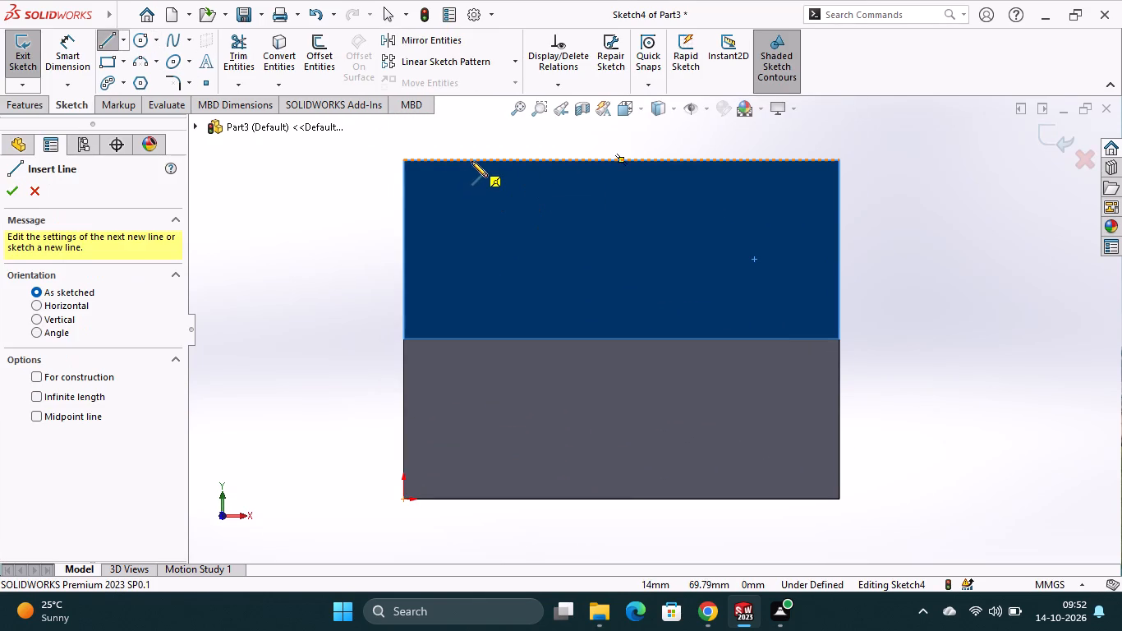
pyautogui.click(471, 161)
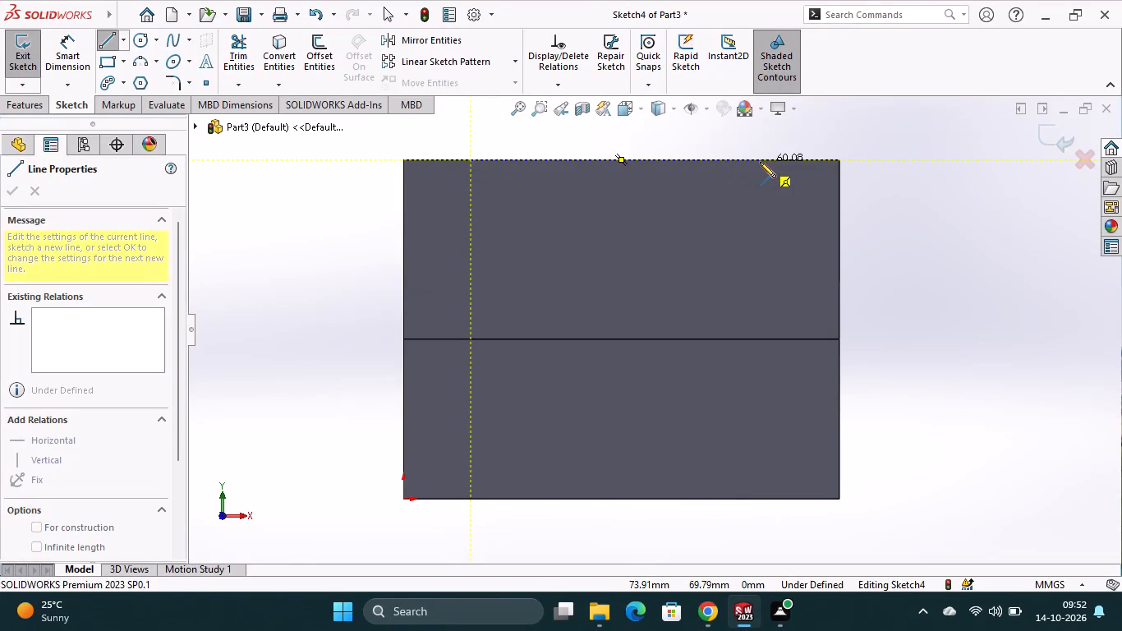
pyautogui.click(760, 162)
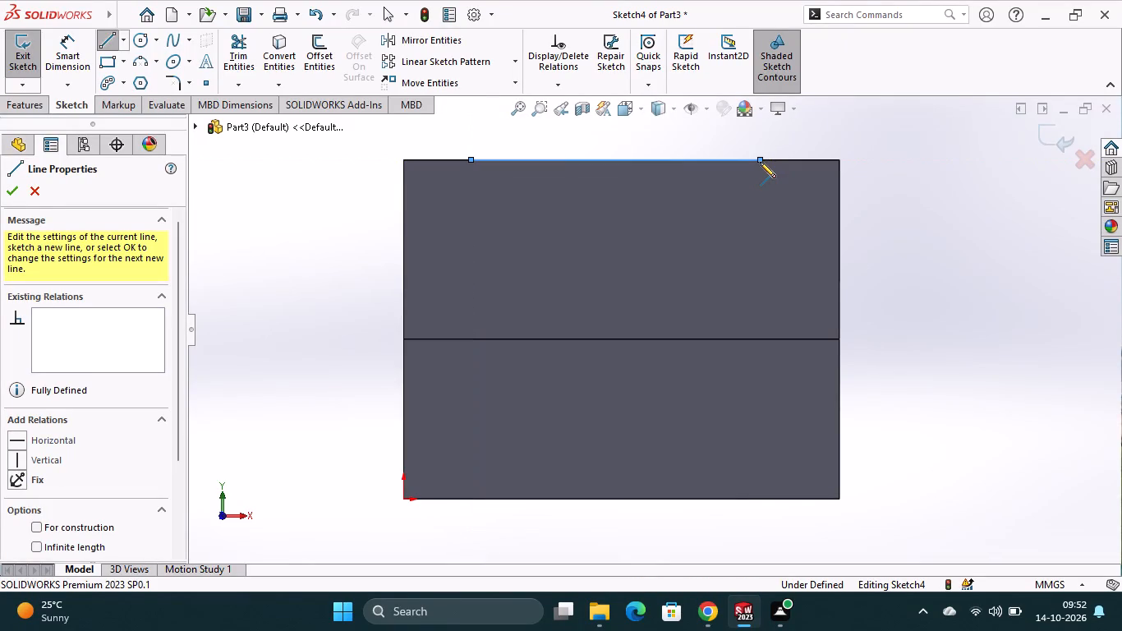
pyautogui.press('Escape')
# Draw a vertical centerline about 76 mm long from the top line's midpoint down past the block's bottom edge.
pyautogui.click(122, 39)
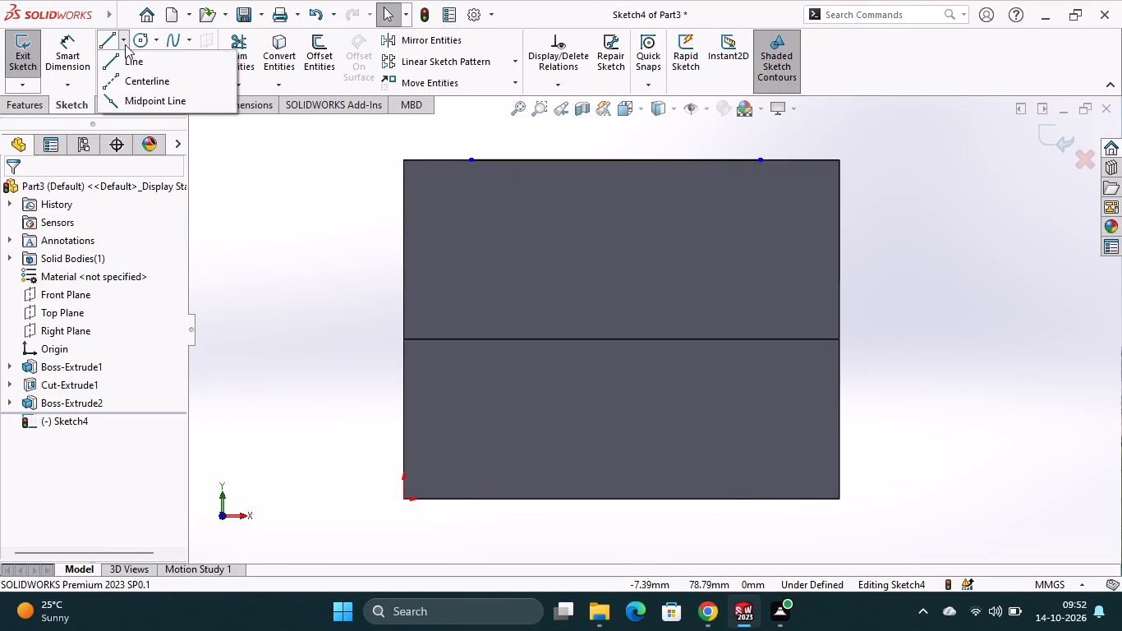
pyautogui.click(138, 83)
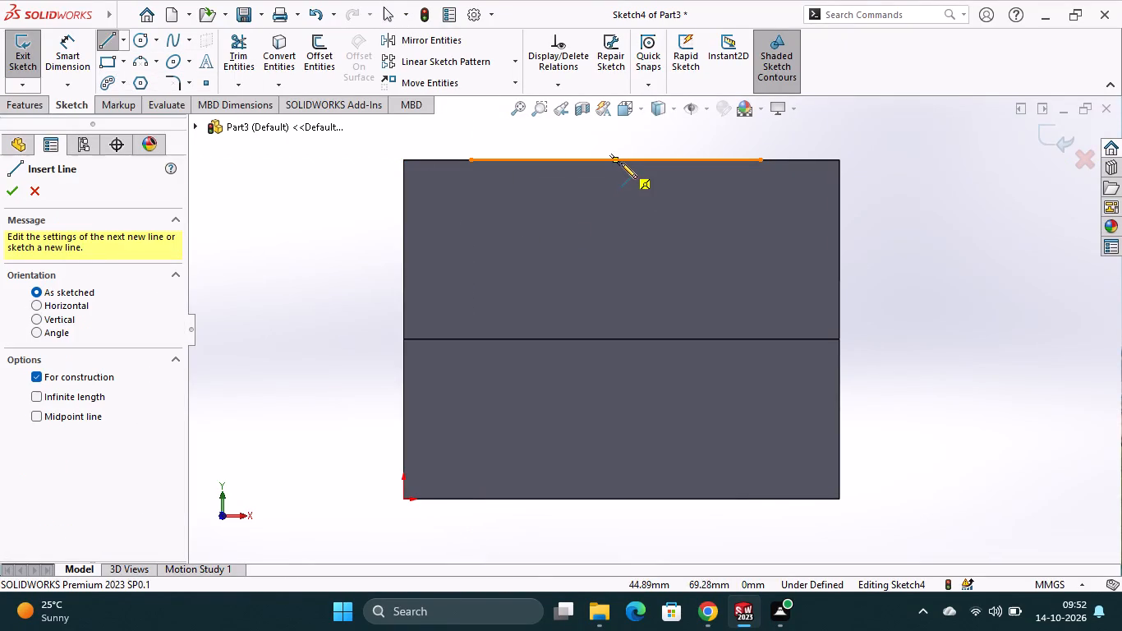
pyautogui.click(614, 159)
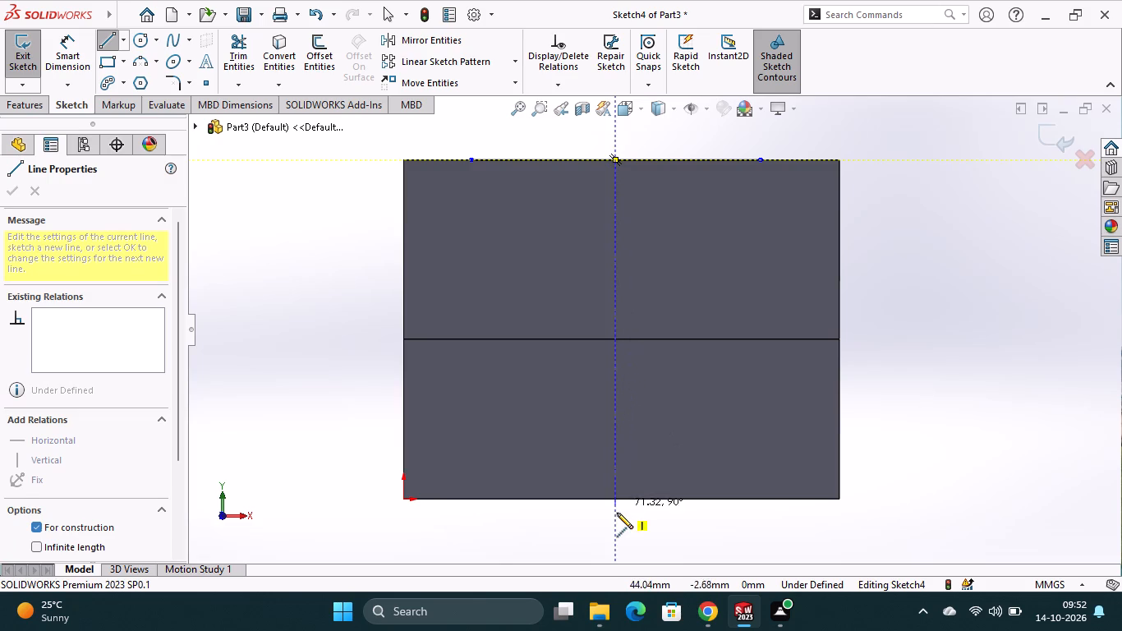
pyautogui.click(616, 527)
pyautogui.press('Escape')
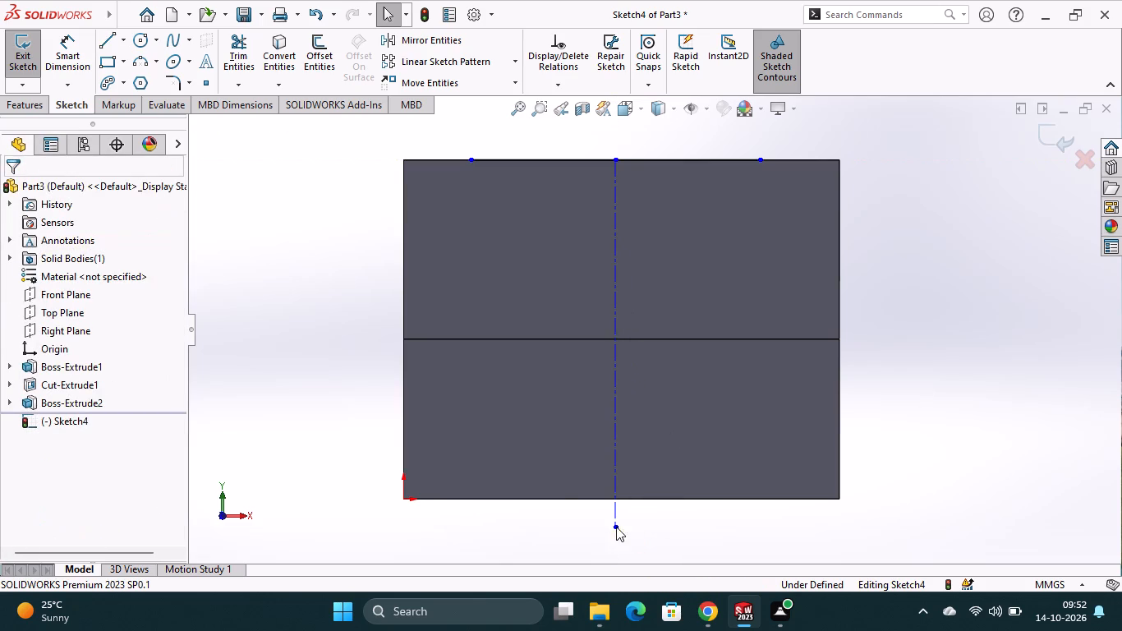
# Dimension the horizontal line on the upper section's top edge as 60 mm.
pyautogui.click(70, 54)
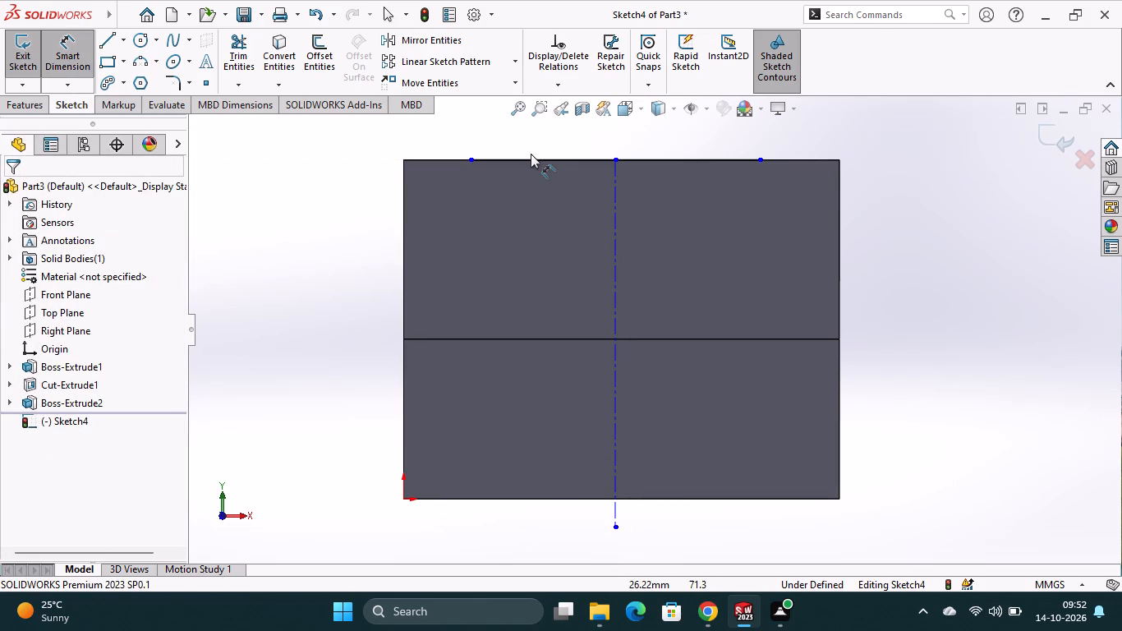
pyautogui.click(533, 159)
pyautogui.click(544, 225)
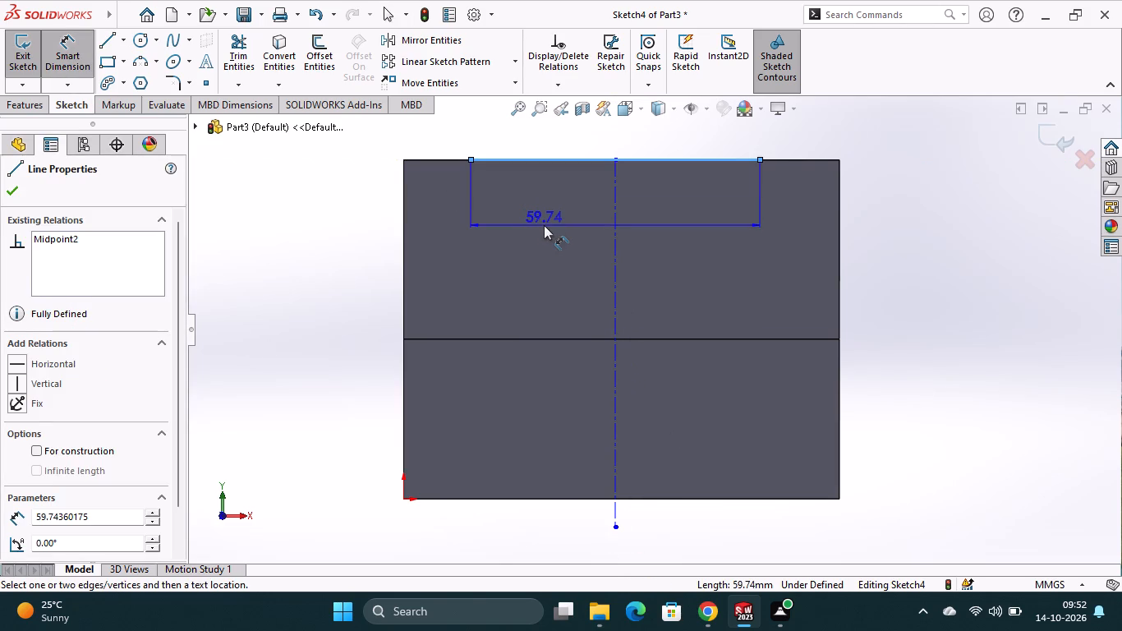
pyautogui.write('60')
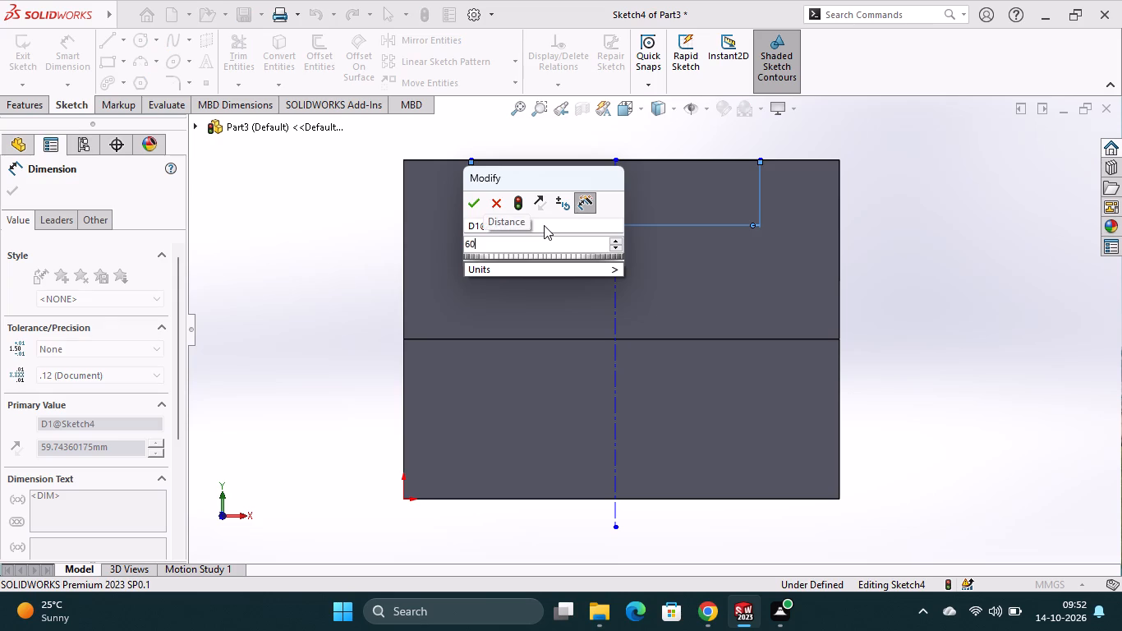
pyautogui.press('Return')
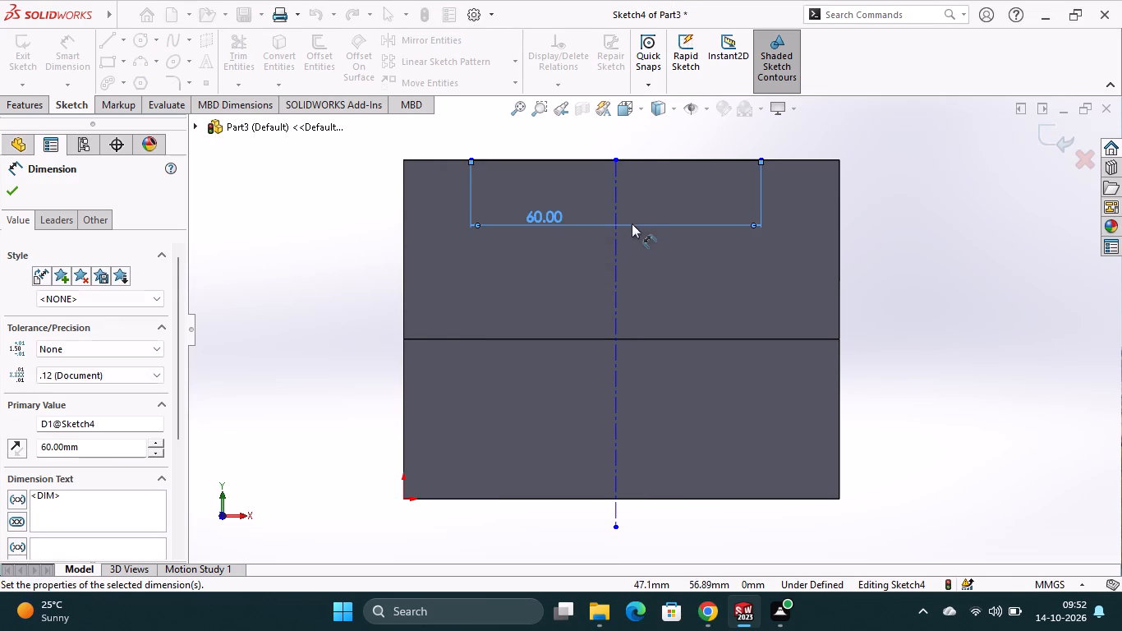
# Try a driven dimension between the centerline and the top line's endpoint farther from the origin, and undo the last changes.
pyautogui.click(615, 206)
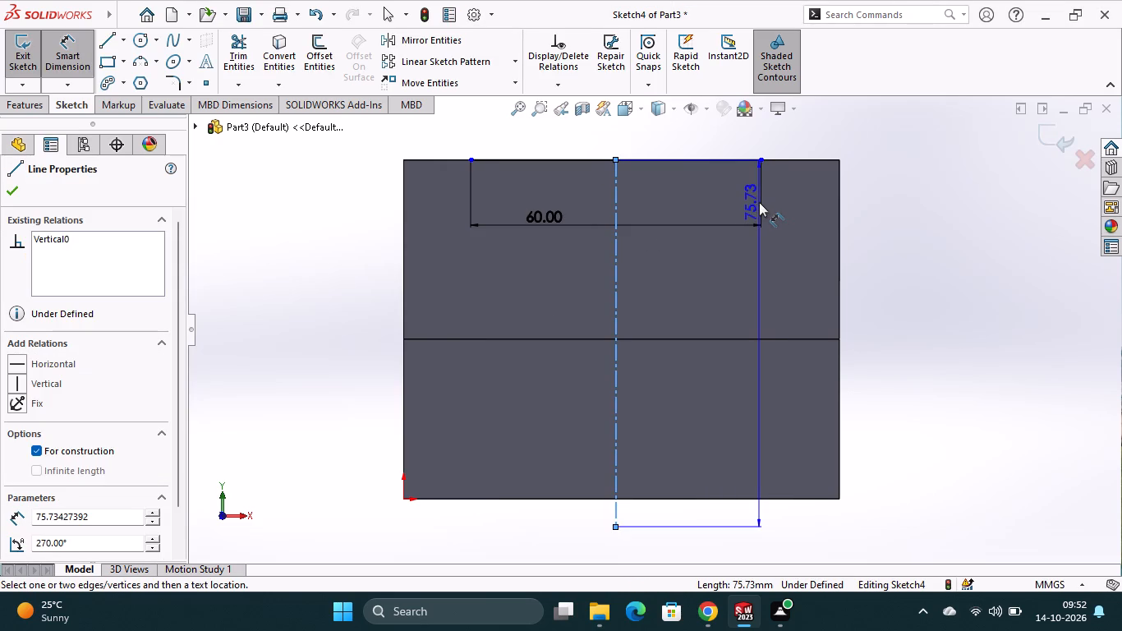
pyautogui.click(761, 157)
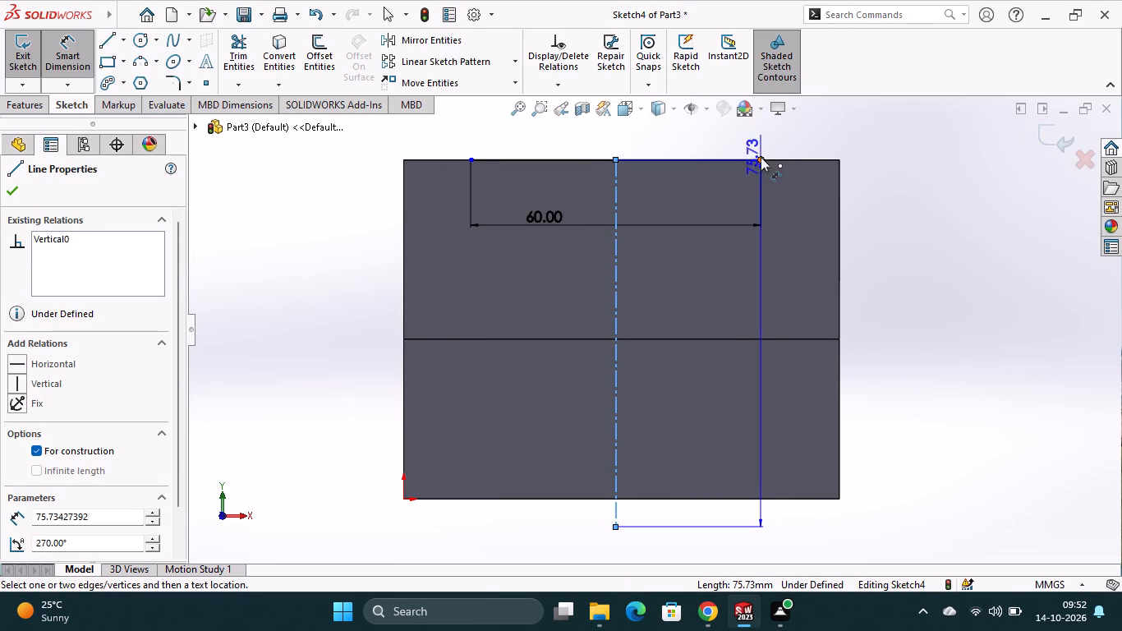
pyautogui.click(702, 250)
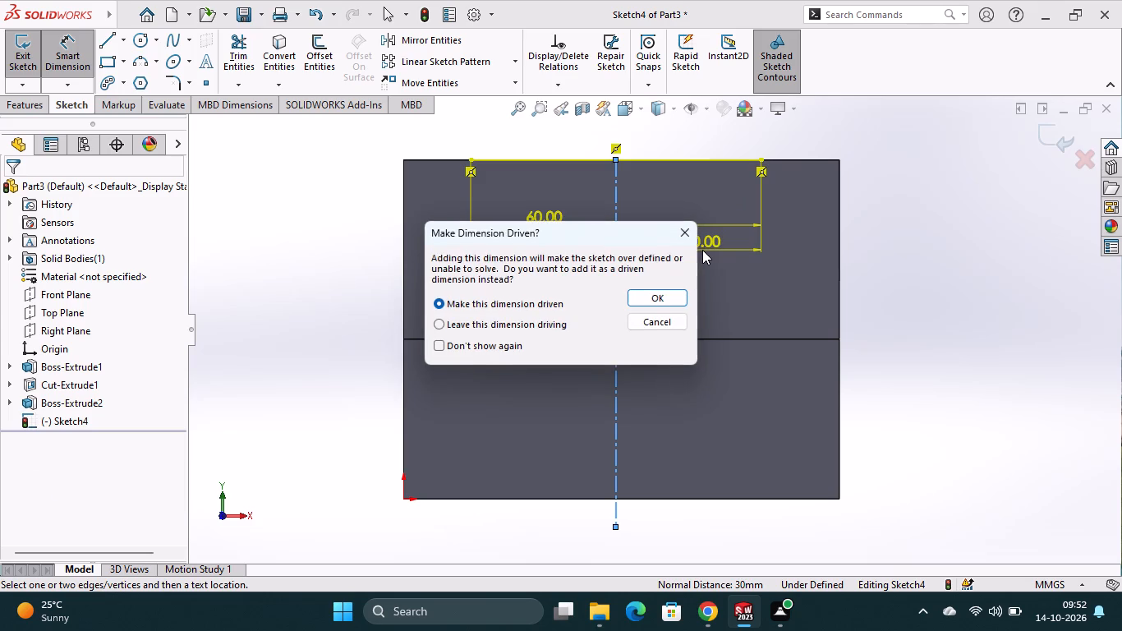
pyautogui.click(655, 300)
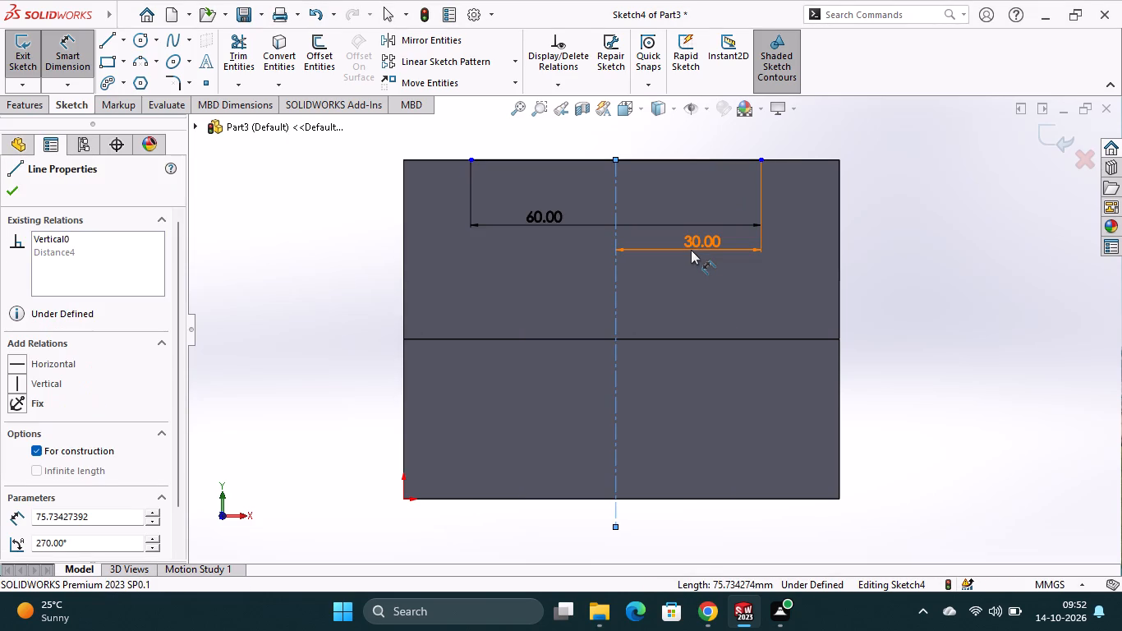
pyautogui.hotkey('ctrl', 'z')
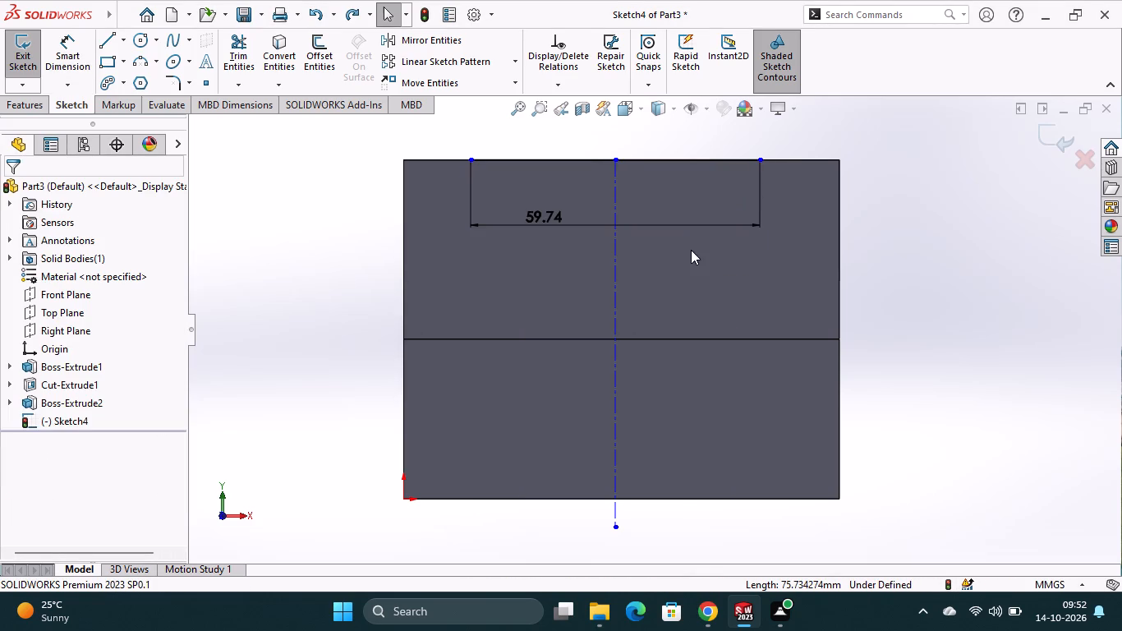
# Set the top line's length dimension to 60 mm.
pyautogui.doubleClick(555, 216)
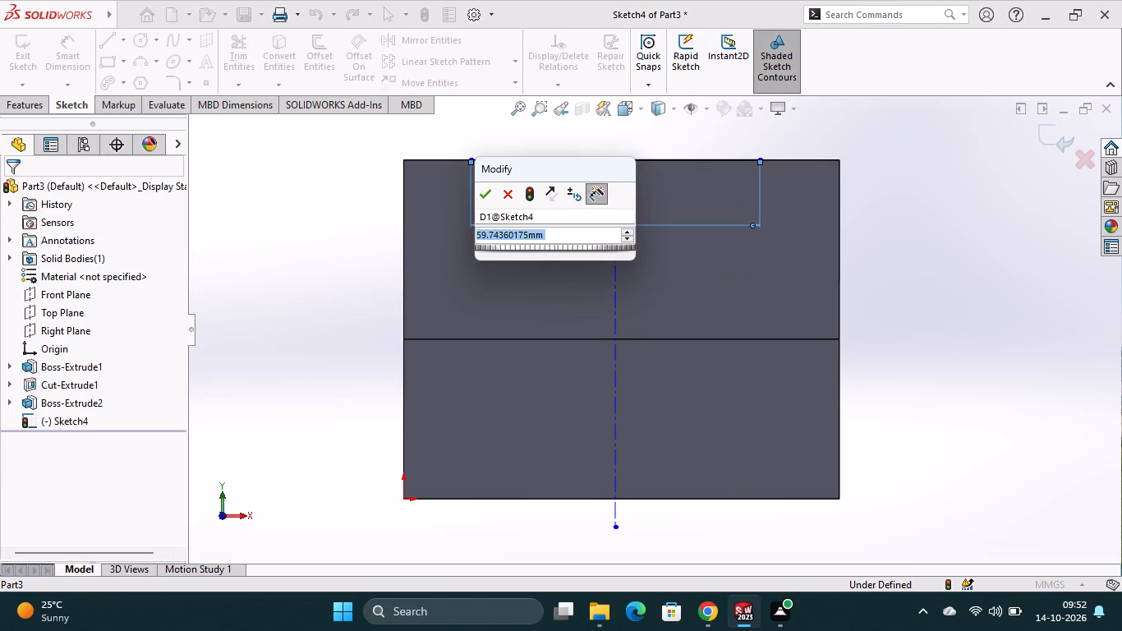
pyautogui.write('60')
pyautogui.press('Return')
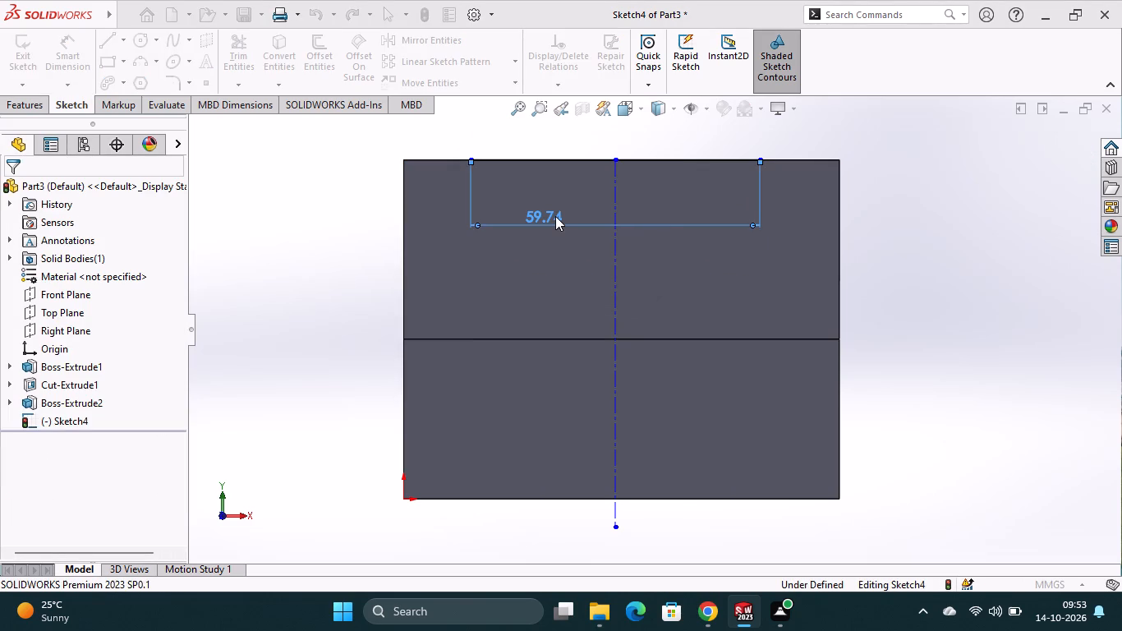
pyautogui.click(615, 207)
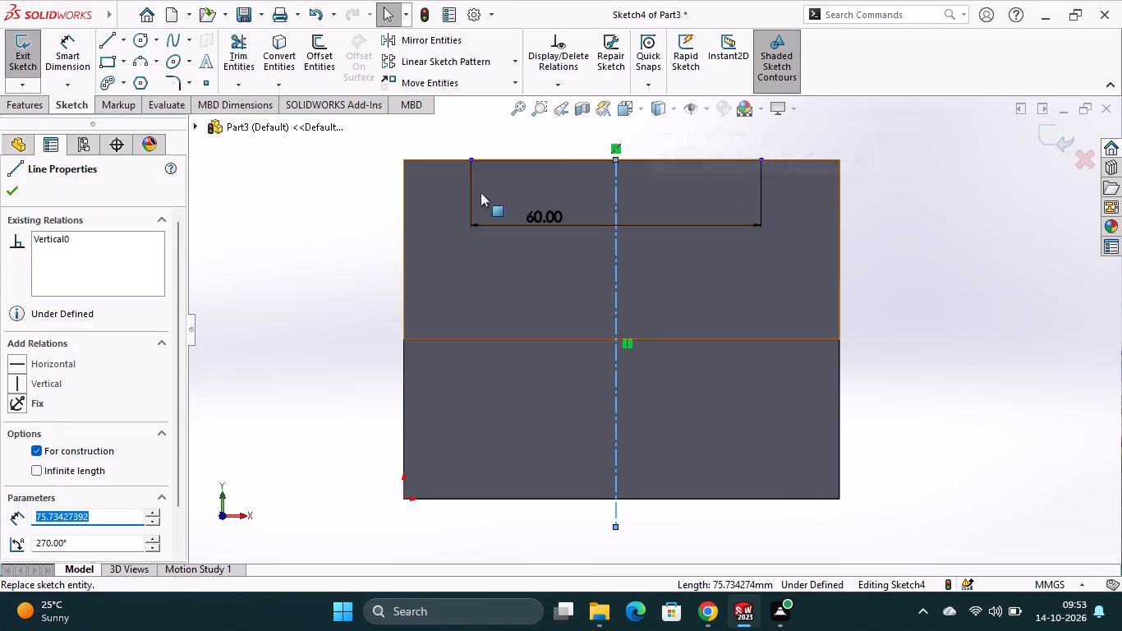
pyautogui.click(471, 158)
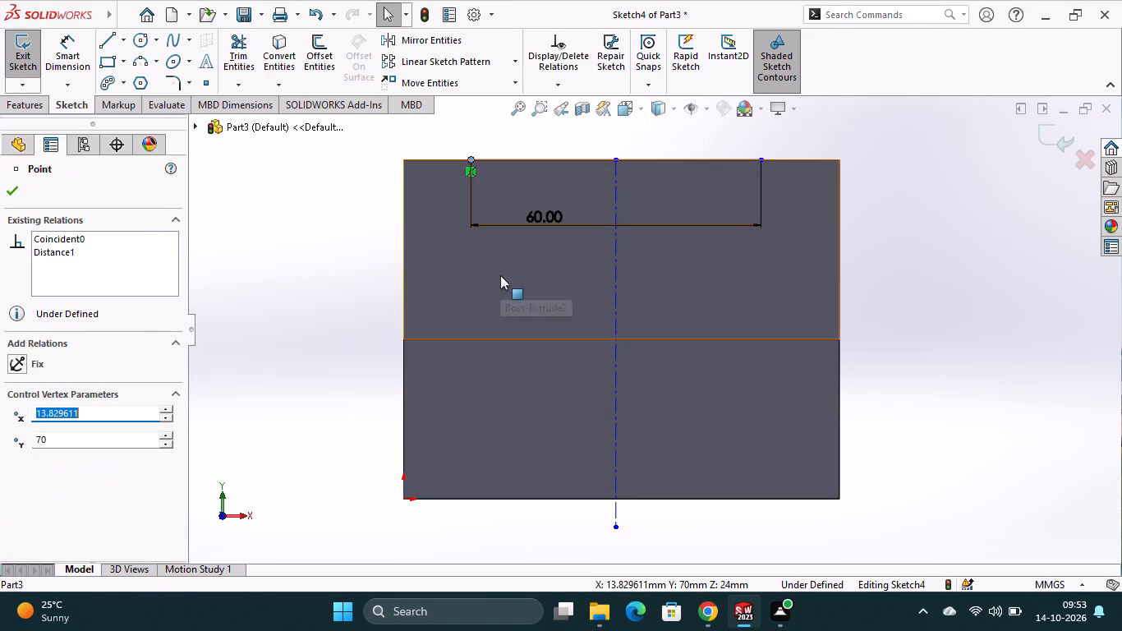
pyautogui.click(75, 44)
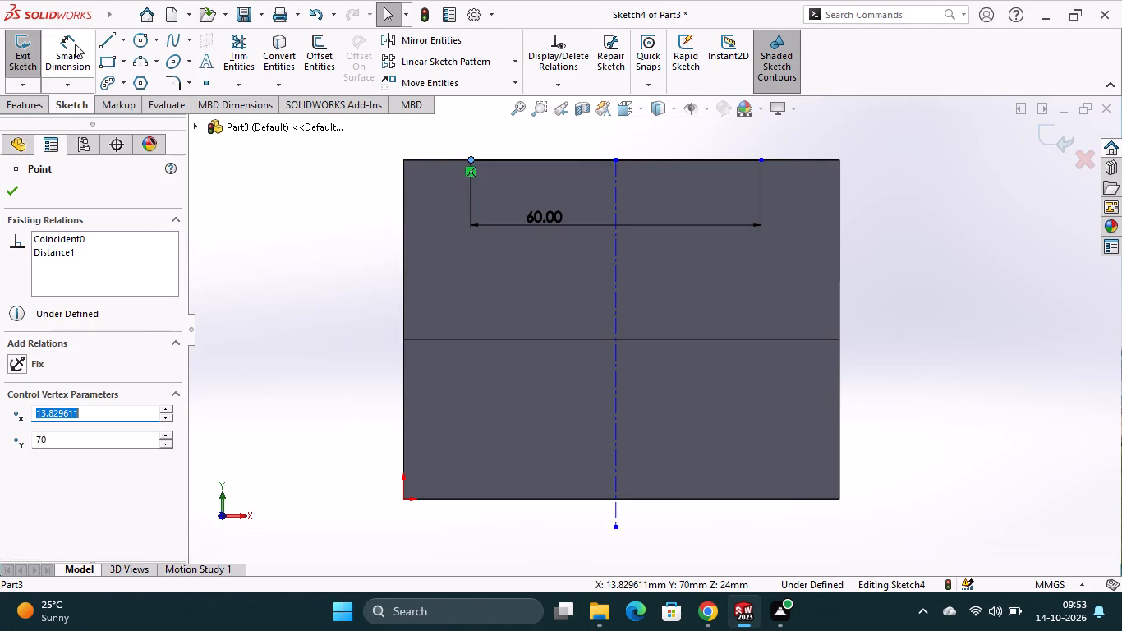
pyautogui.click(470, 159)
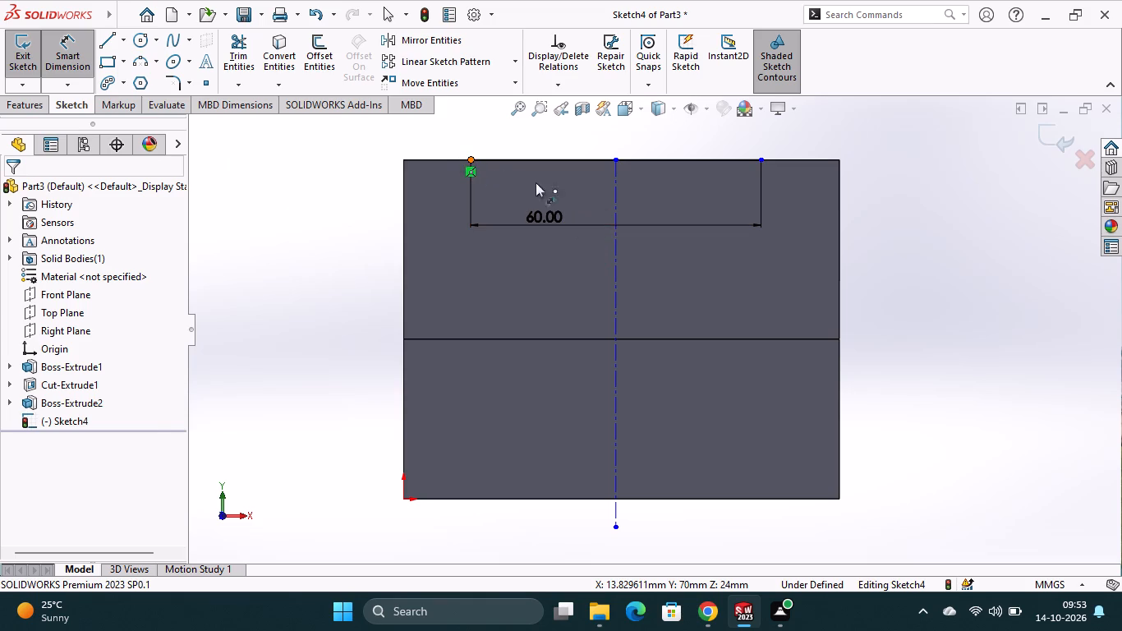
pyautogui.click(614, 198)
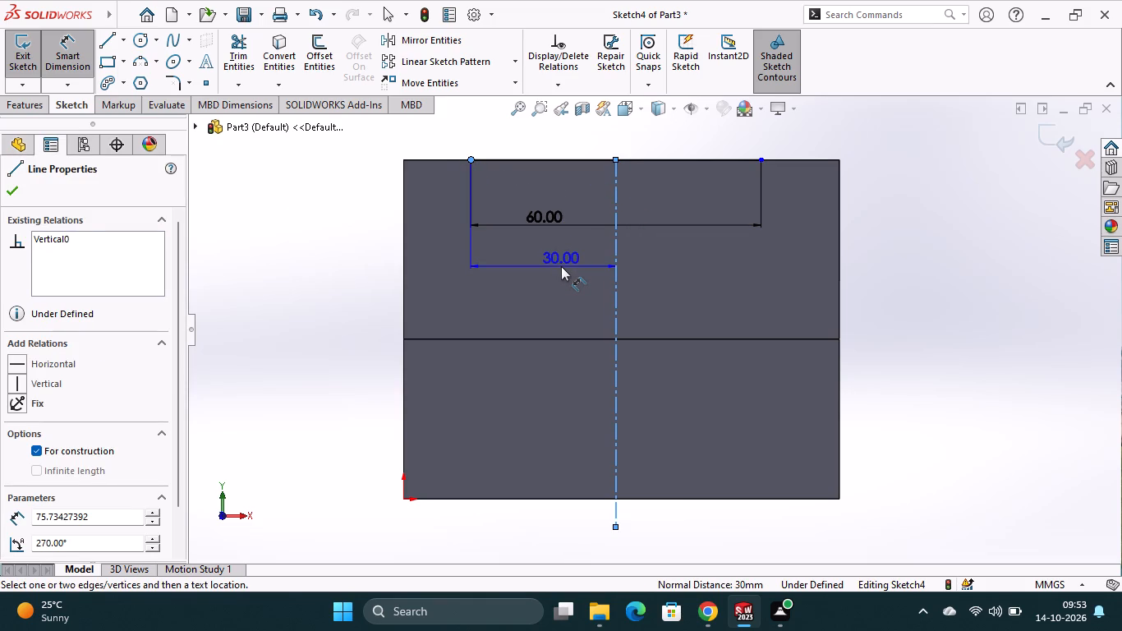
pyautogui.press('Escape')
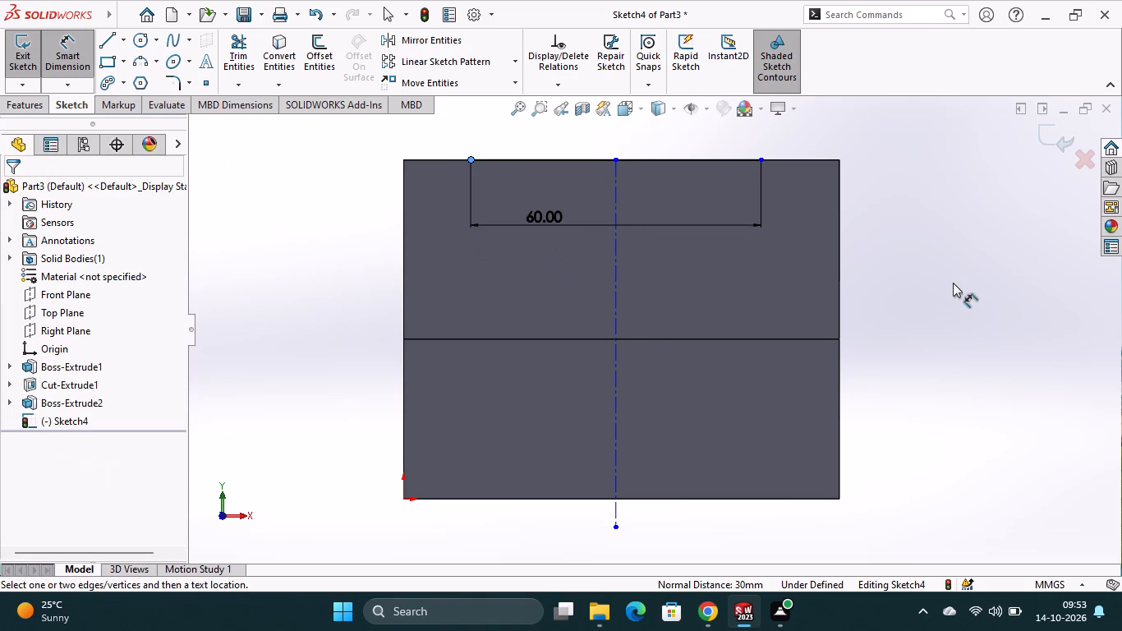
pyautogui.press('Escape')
# Draw a 37 mm high right triangle from the top line's end farther from the origin to the upper section's lower corner.
pyautogui.moveTo(894, 266); pyautogui.dragTo(873, 334, button='middle')
pyautogui.scroll(1, 873, 334)
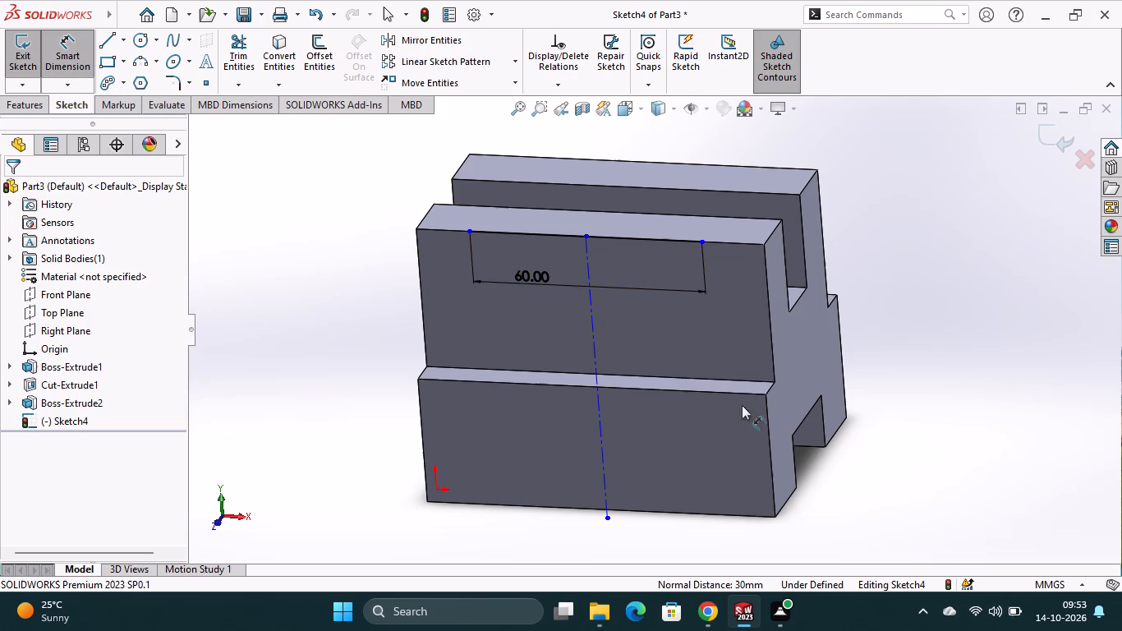
pyautogui.moveTo(857, 371); pyautogui.dragTo(881, 335, button='middle')
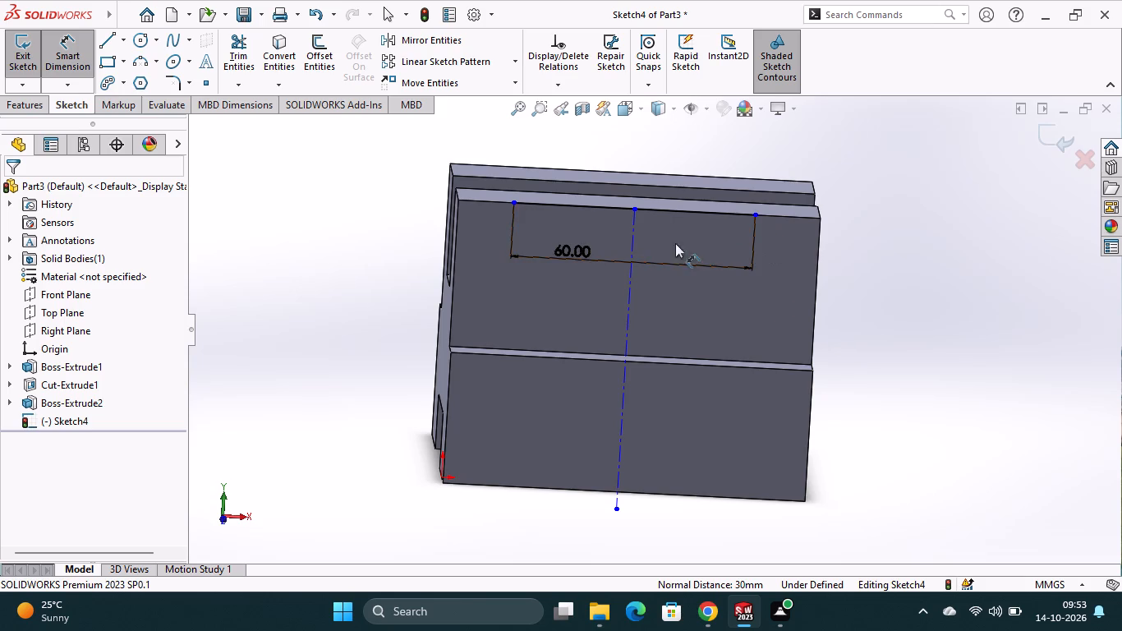
pyautogui.click(110, 39)
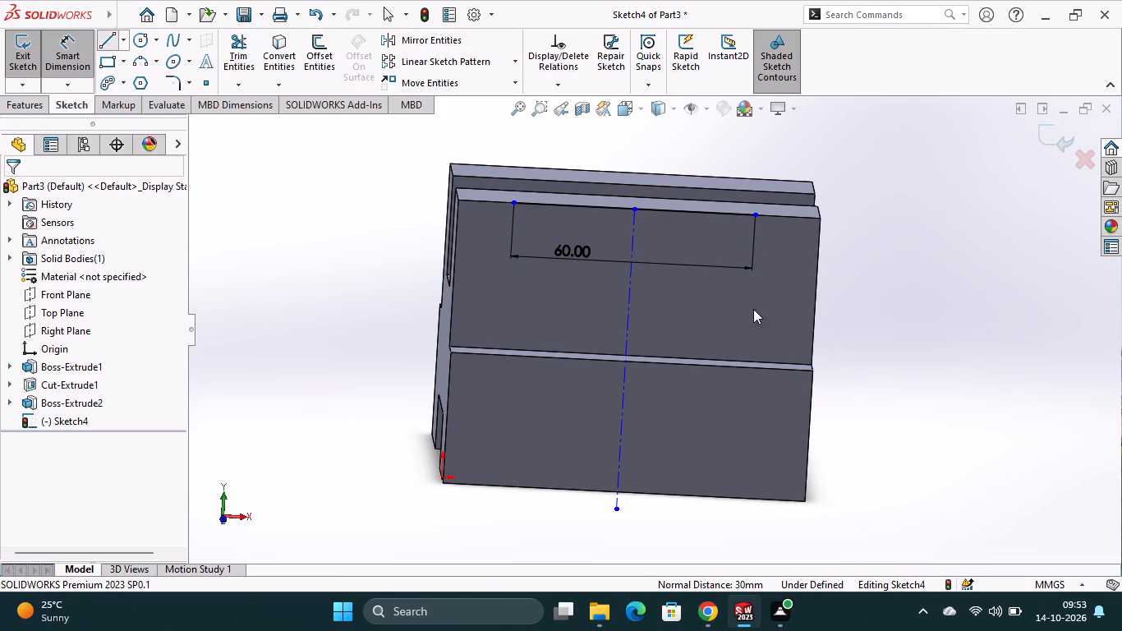
pyautogui.click(758, 215)
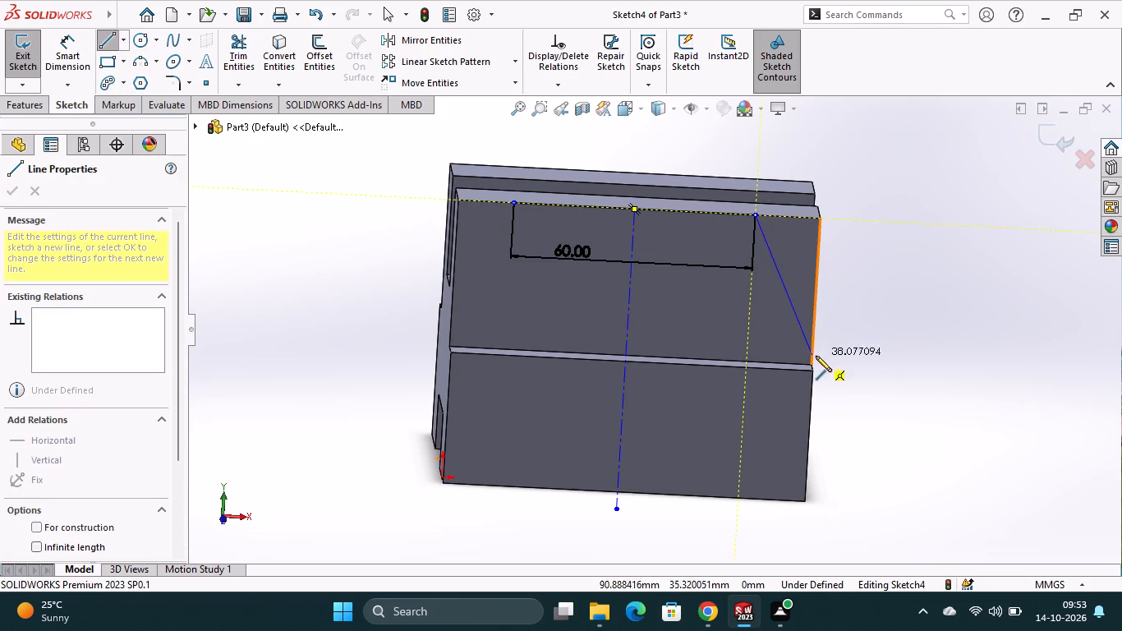
pyautogui.click(812, 366)
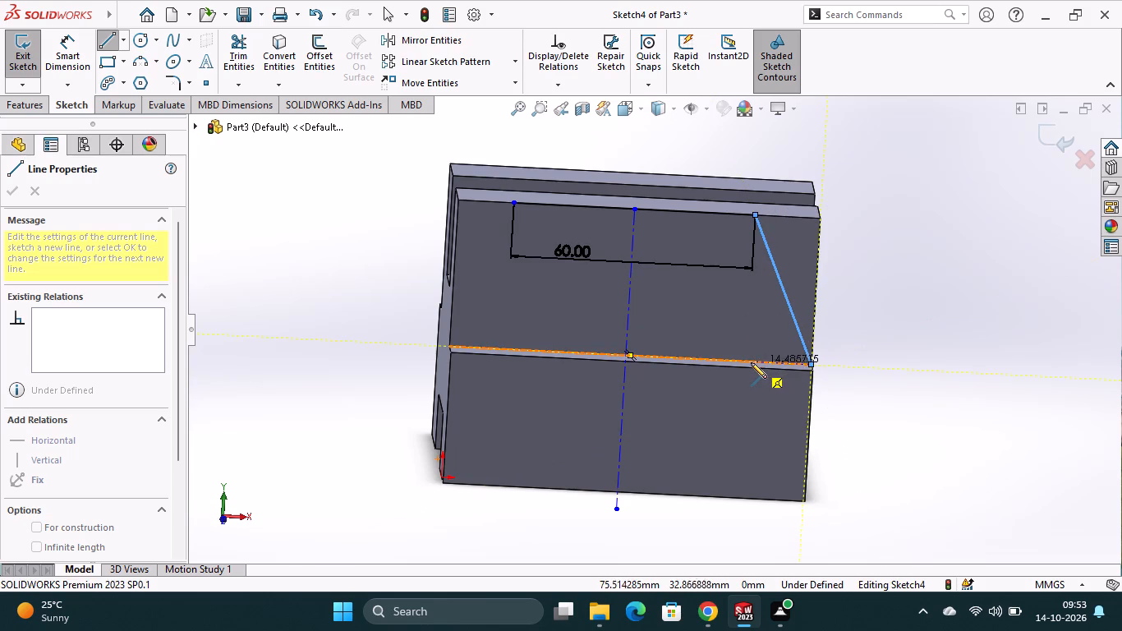
pyautogui.click(746, 363)
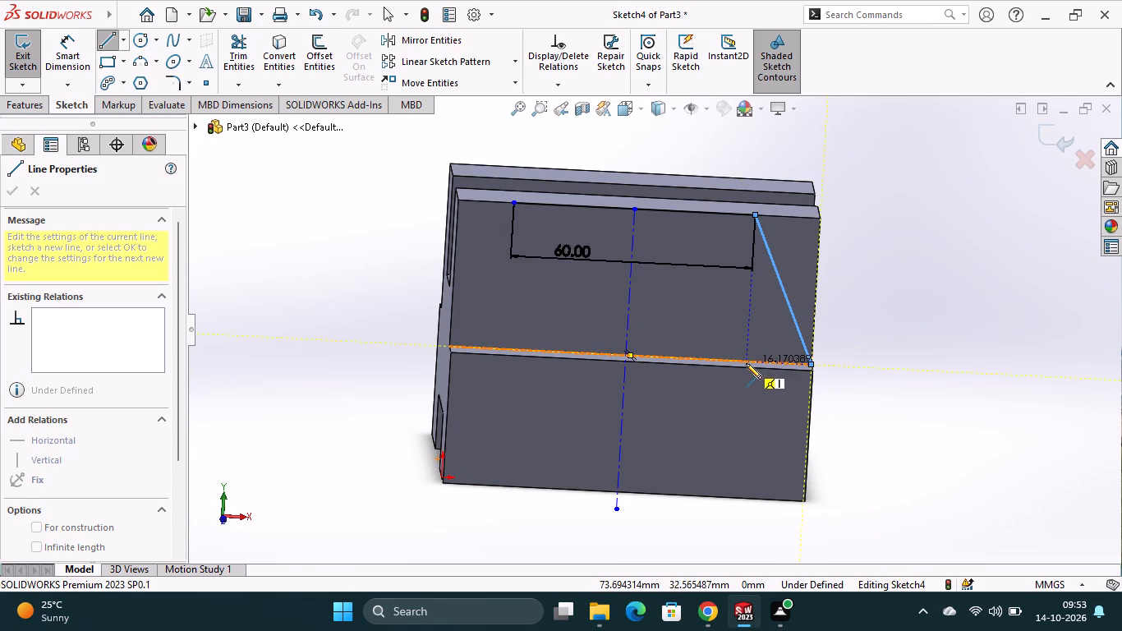
pyautogui.click(756, 214)
pyautogui.press('Escape')
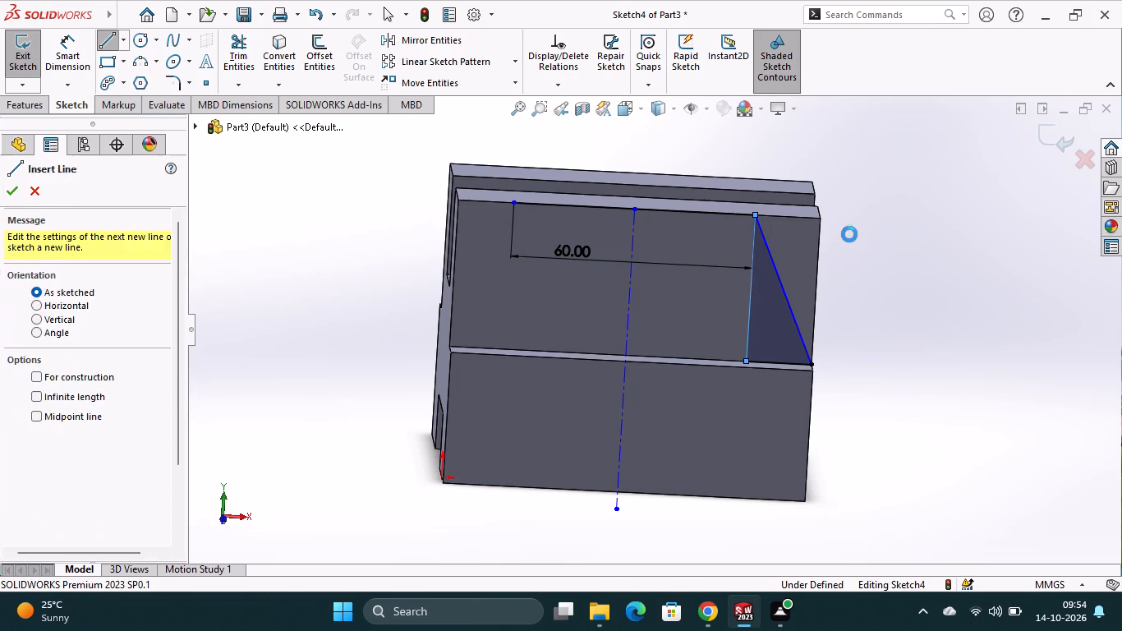
# Draw a matching right triangle at the origin end, from the top line's endpoint to the upper section's lower edge and corner.
pyautogui.click(111, 41)
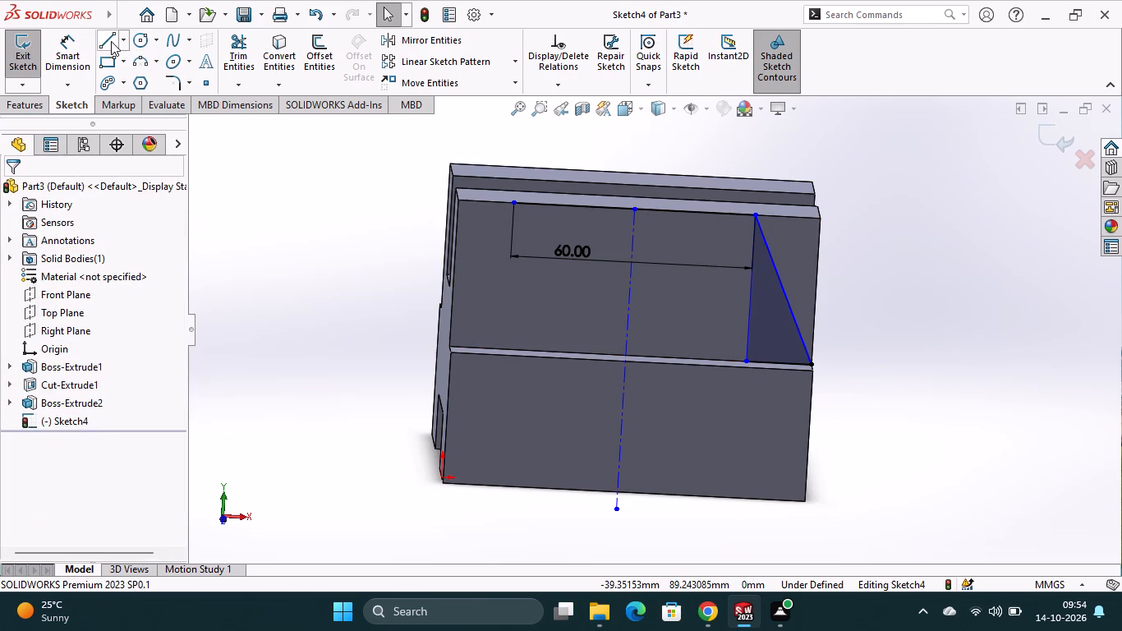
pyautogui.click(514, 203)
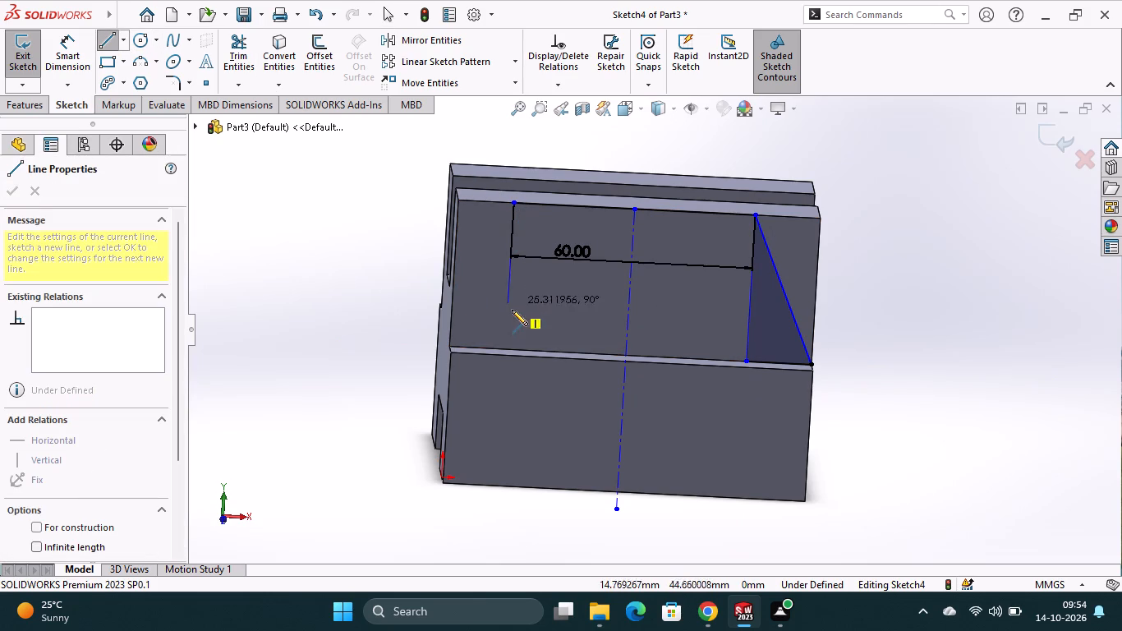
pyautogui.click(506, 349)
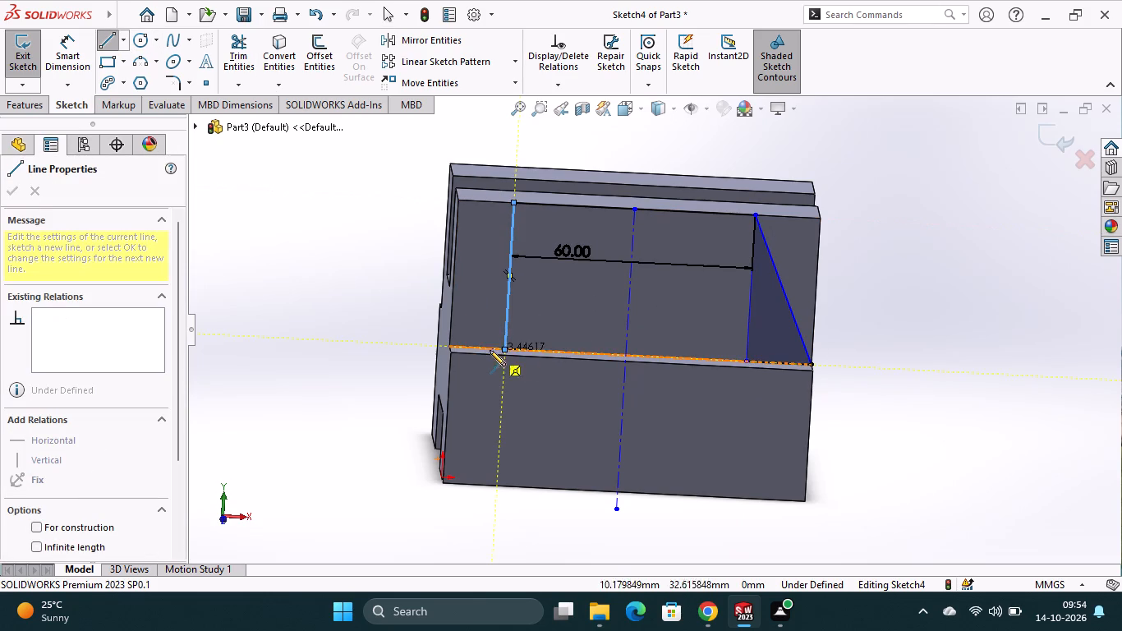
pyautogui.click(448, 346)
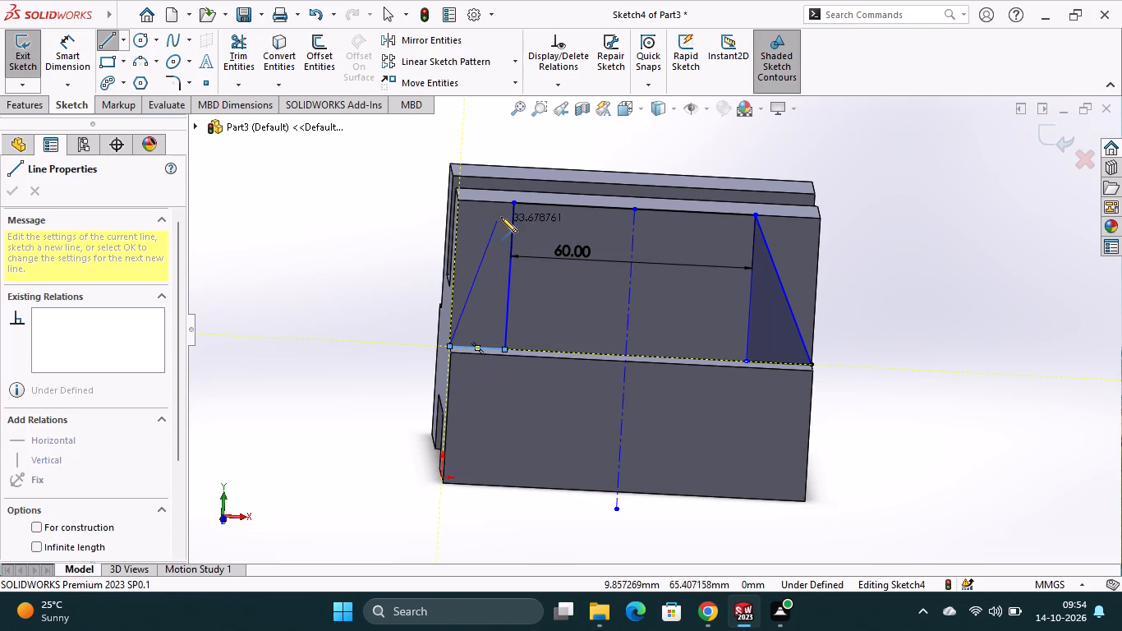
pyautogui.click(513, 203)
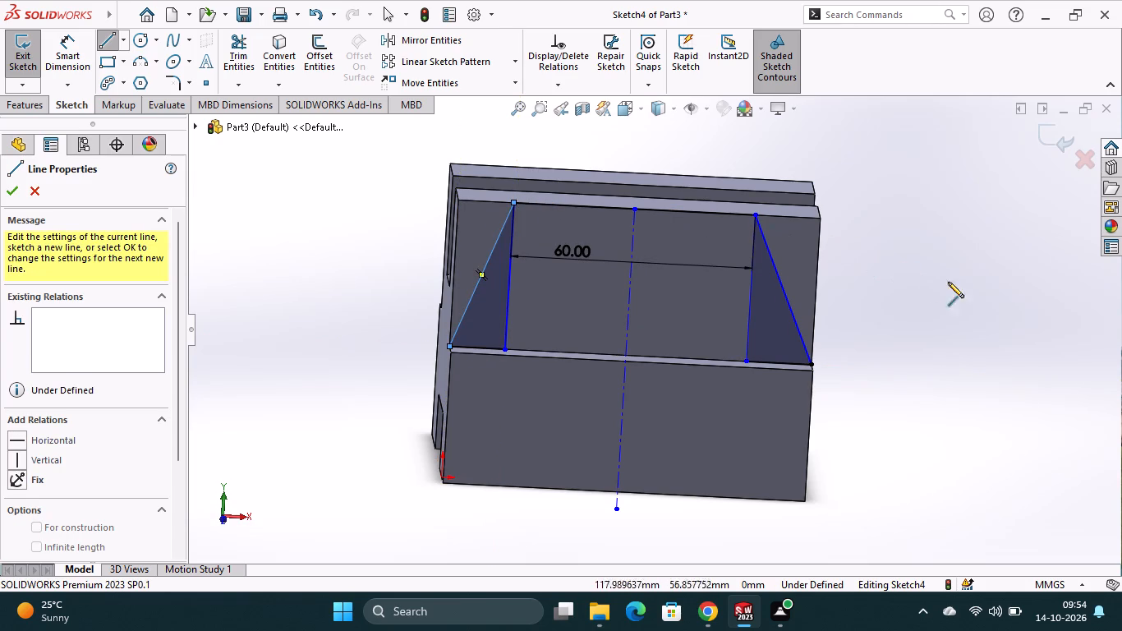
pyautogui.press('Escape')
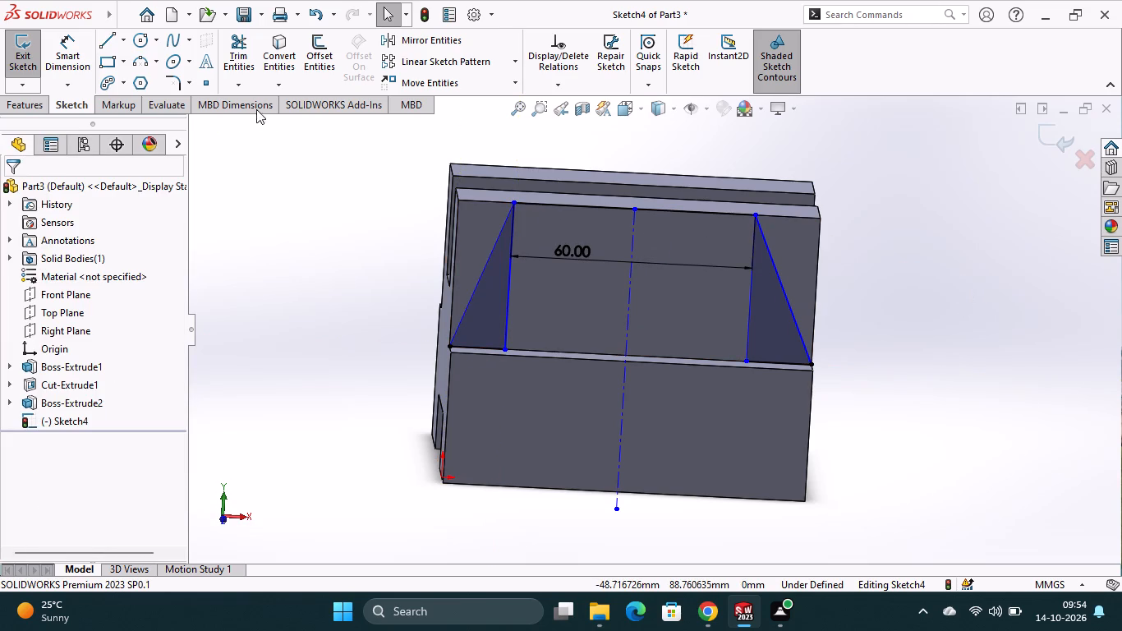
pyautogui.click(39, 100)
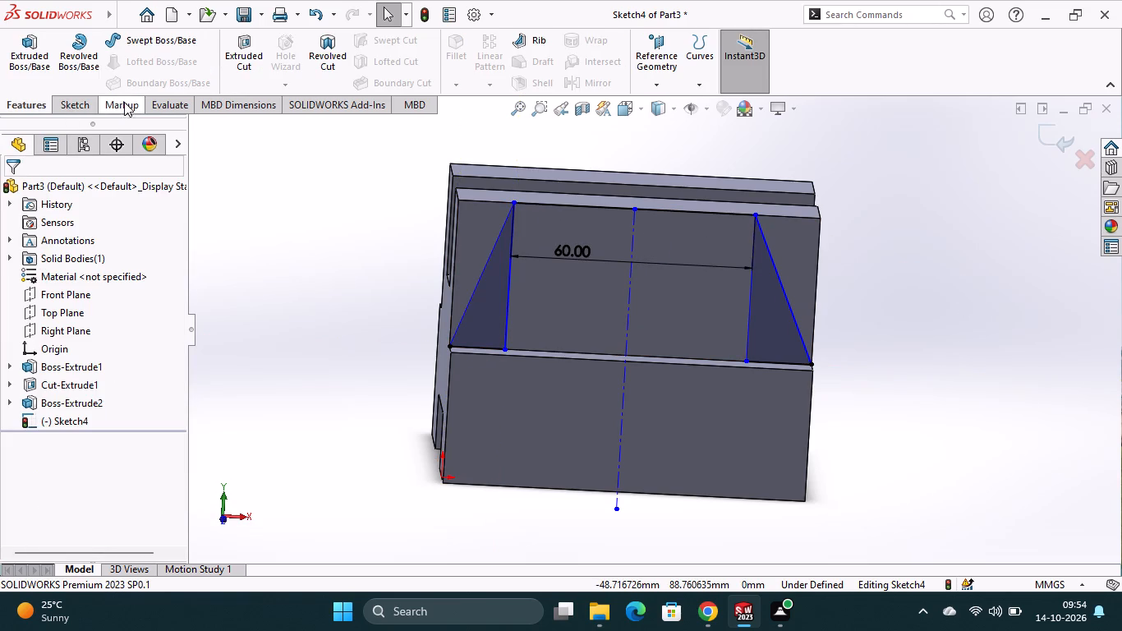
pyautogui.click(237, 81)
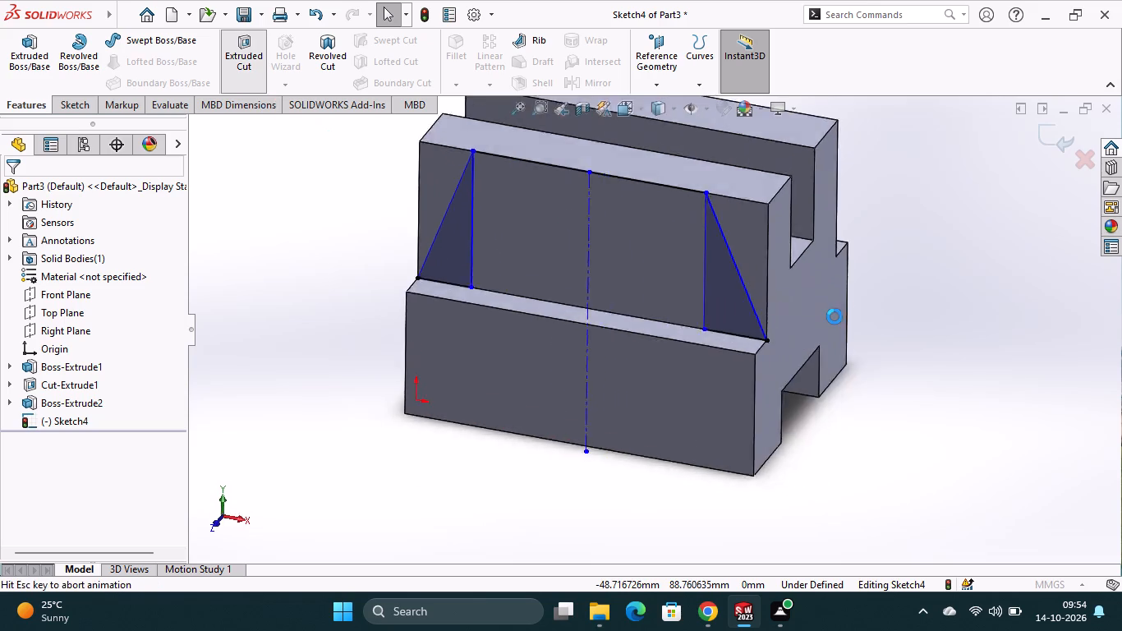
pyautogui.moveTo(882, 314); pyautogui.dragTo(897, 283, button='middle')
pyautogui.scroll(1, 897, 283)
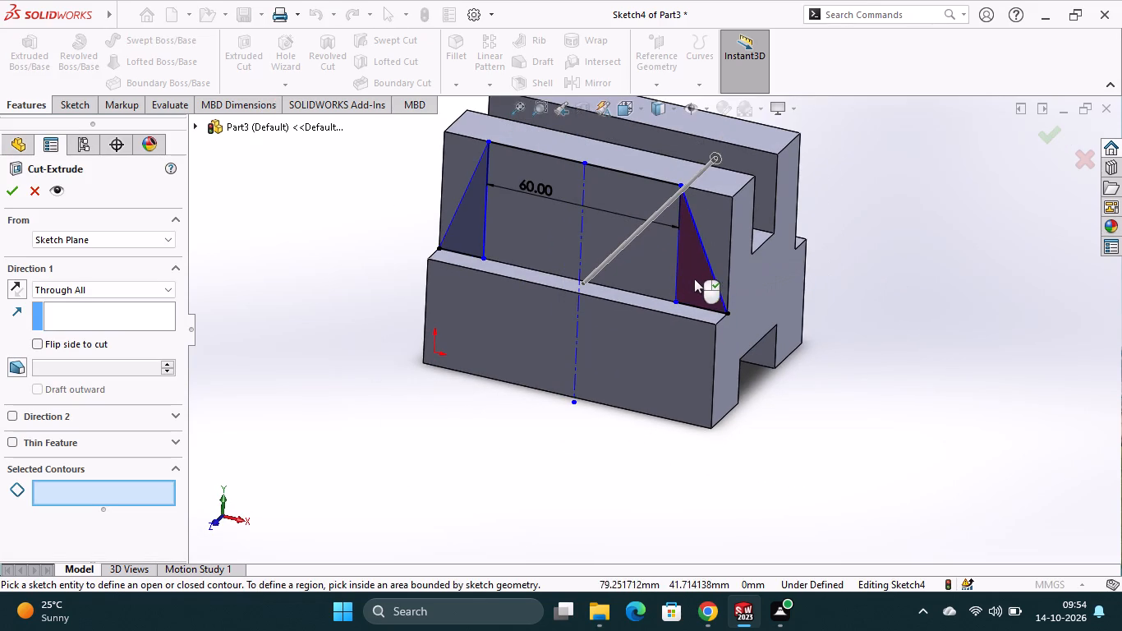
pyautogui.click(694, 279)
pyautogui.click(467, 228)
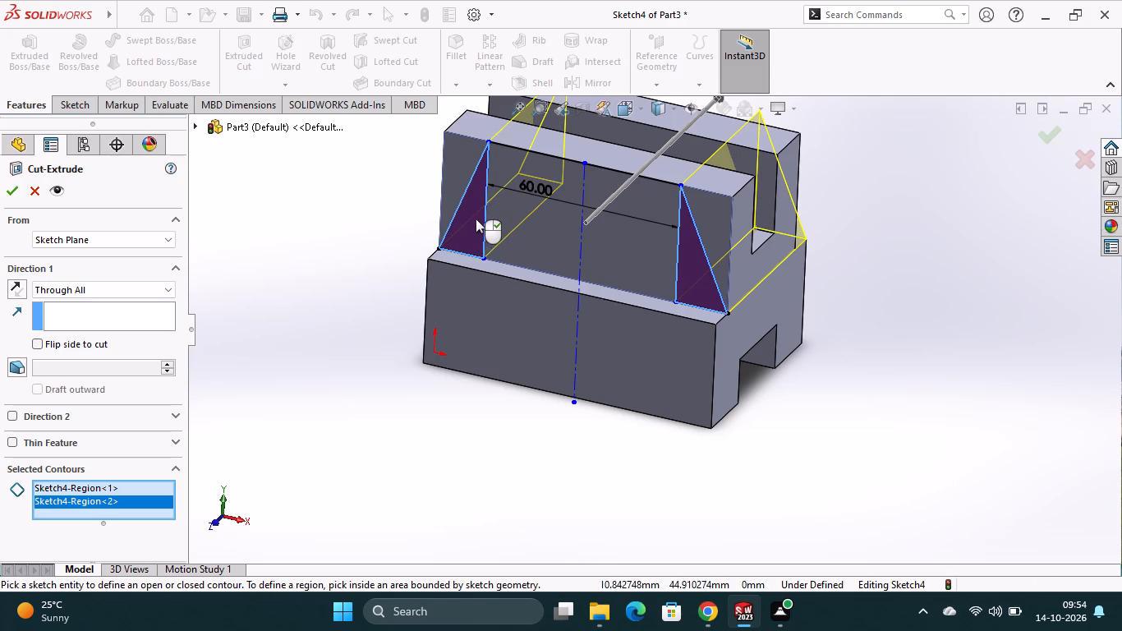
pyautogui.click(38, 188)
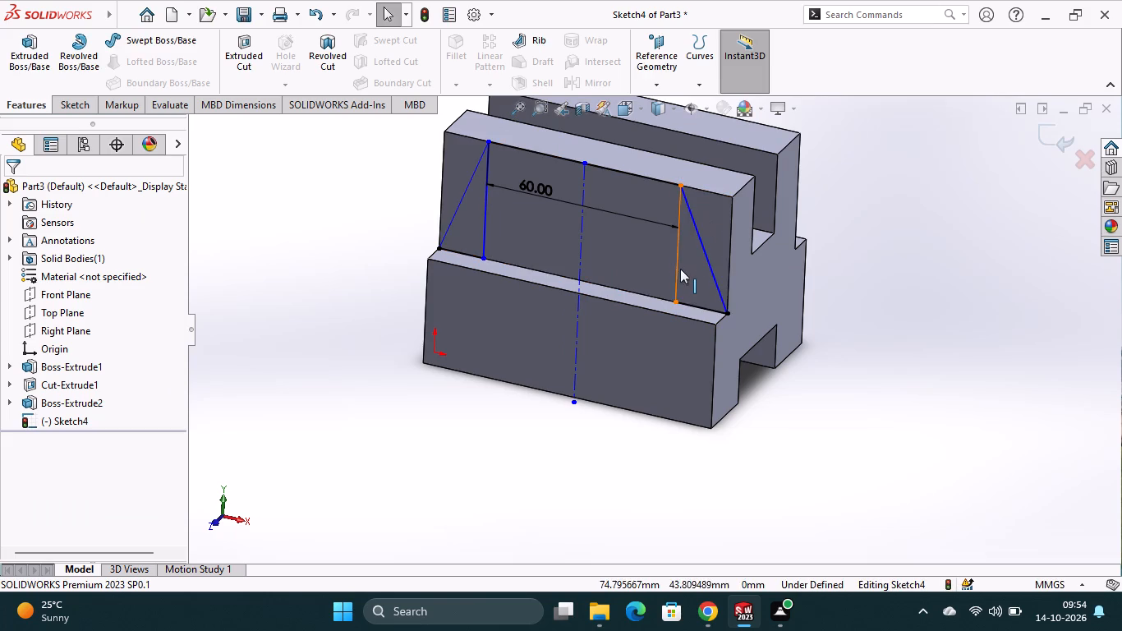
# Close the corner farther from the origin with an about 16 mm line along the top edge and a vertical line to the lower corner.
pyautogui.click(70, 108)
pyautogui.click(108, 42)
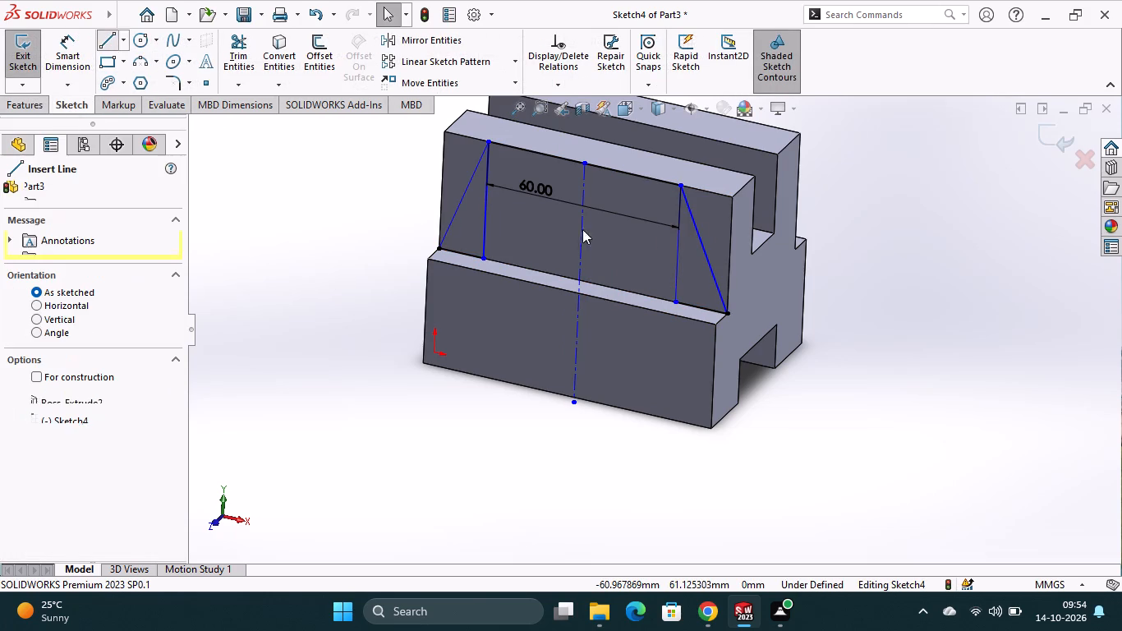
pyautogui.click(680, 186)
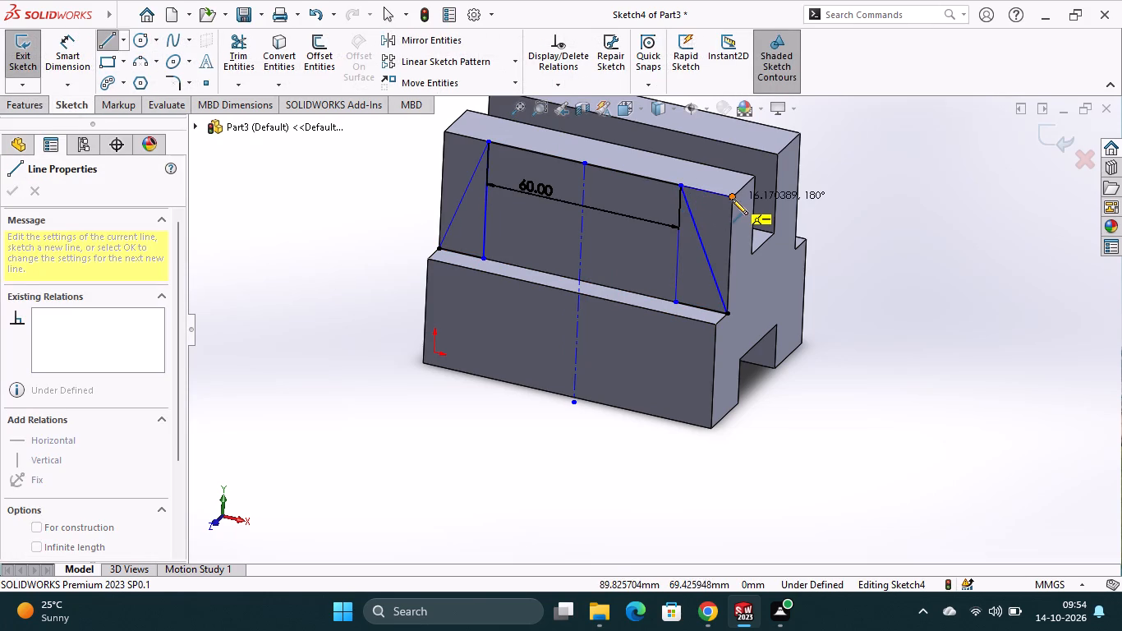
pyautogui.click(732, 198)
pyautogui.click(729, 312)
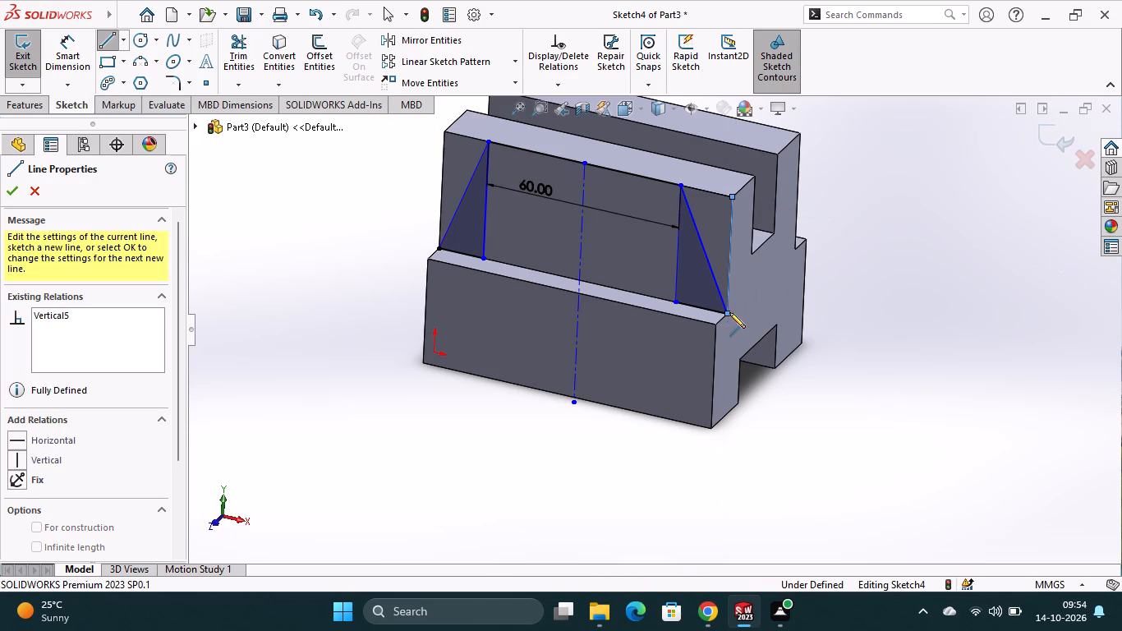
pyautogui.press('Escape')
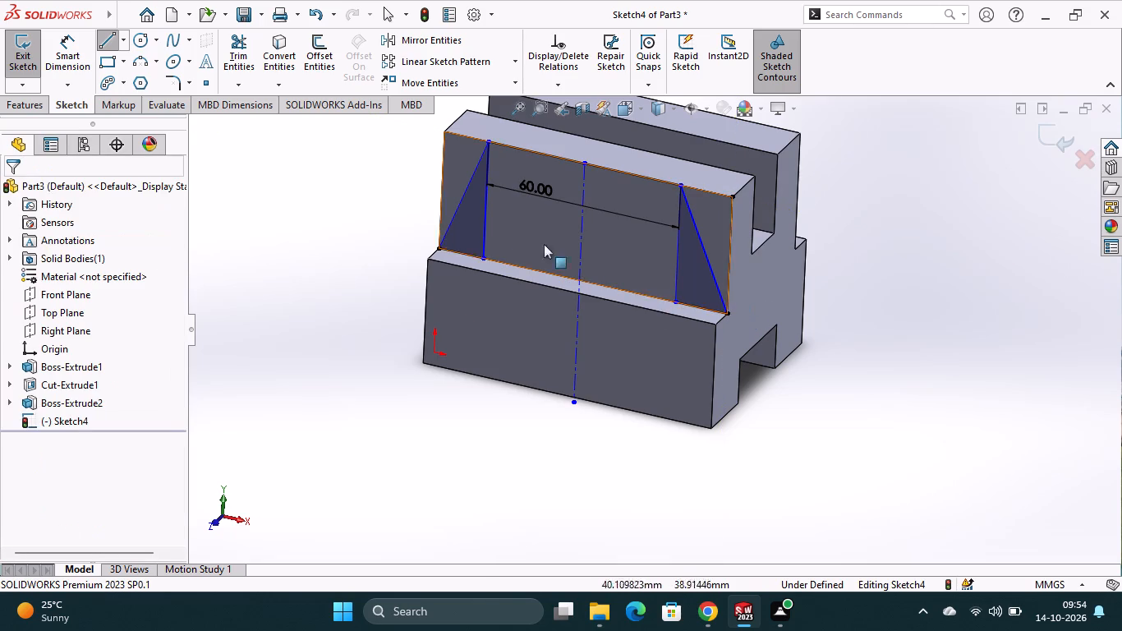
# Close the origin-end corner with an about 14 mm line along the top edge and a vertical line down to the lower corner.
pyautogui.click(104, 37)
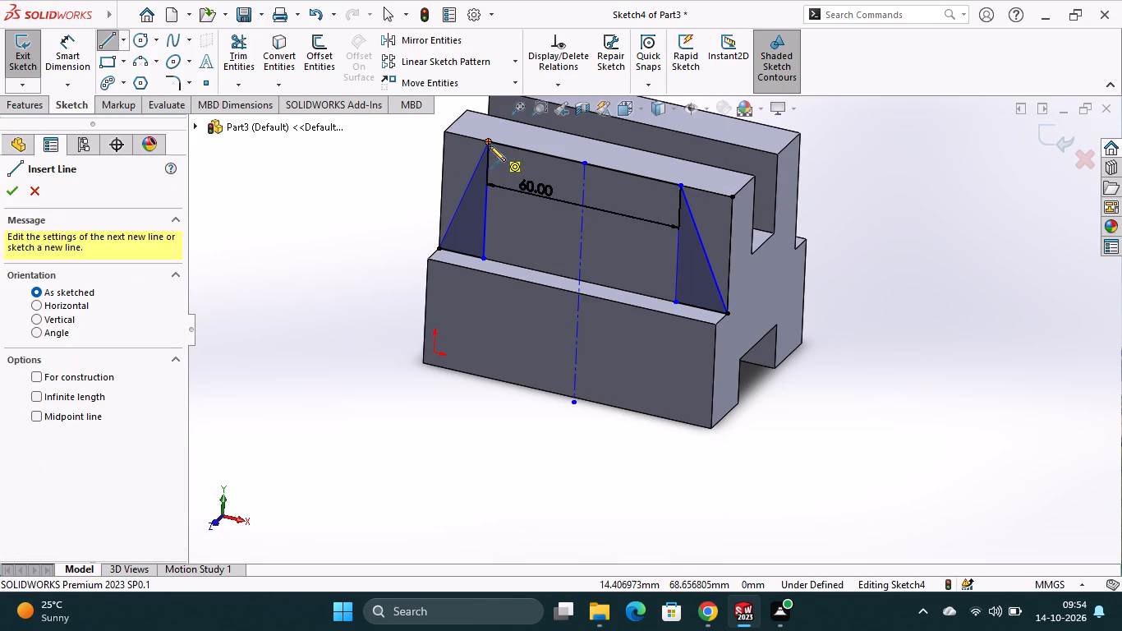
pyautogui.click(488, 142)
pyautogui.click(444, 132)
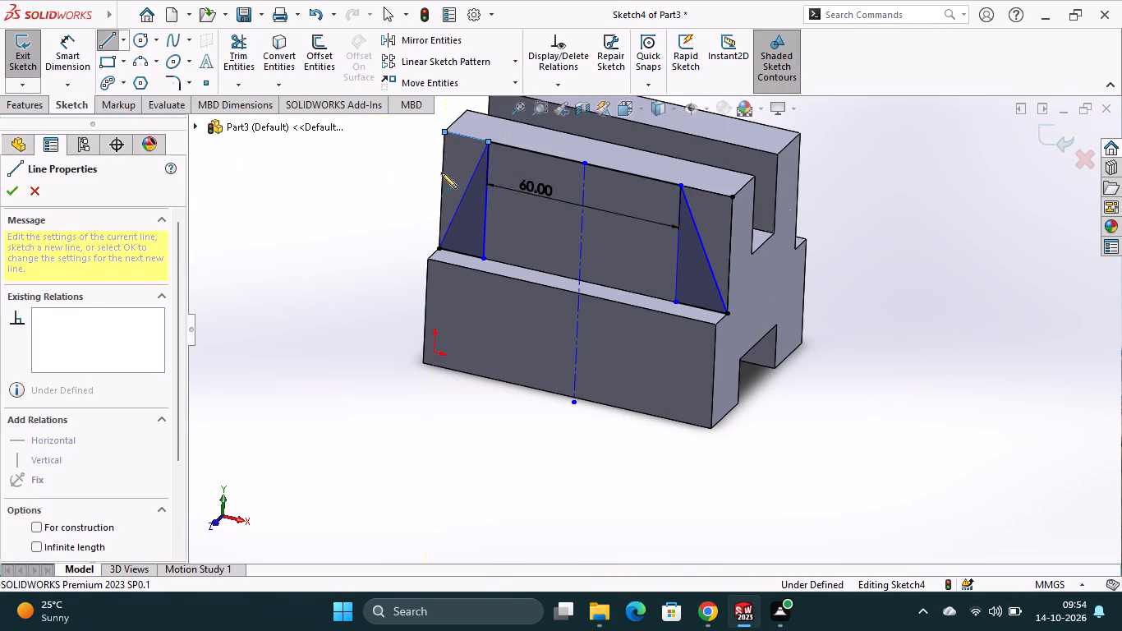
pyautogui.click(436, 246)
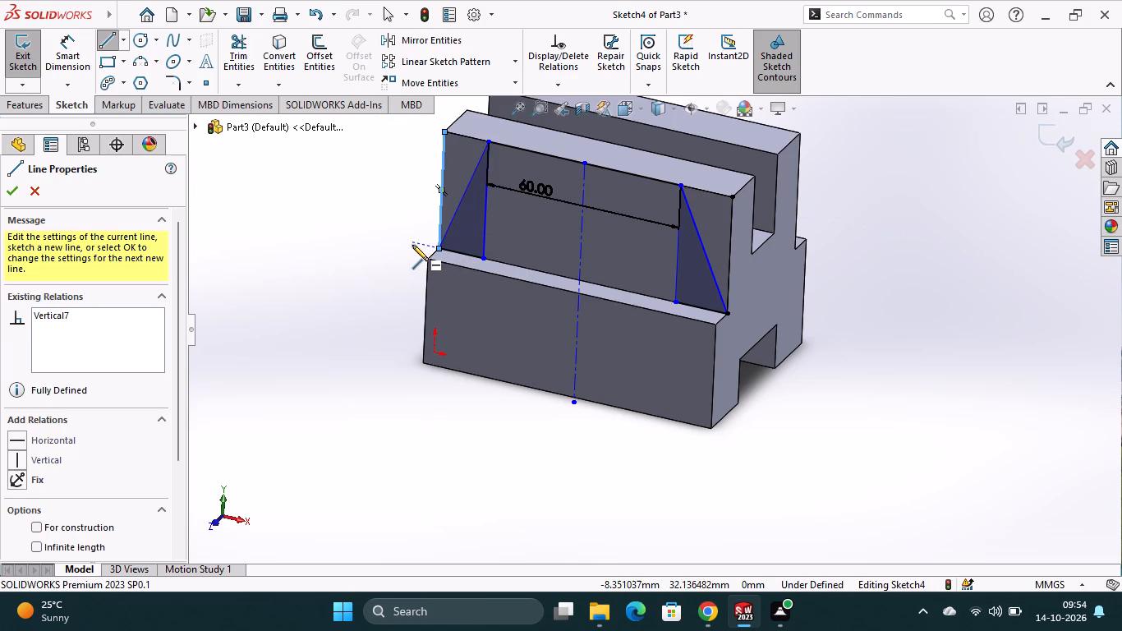
pyautogui.press('Escape')
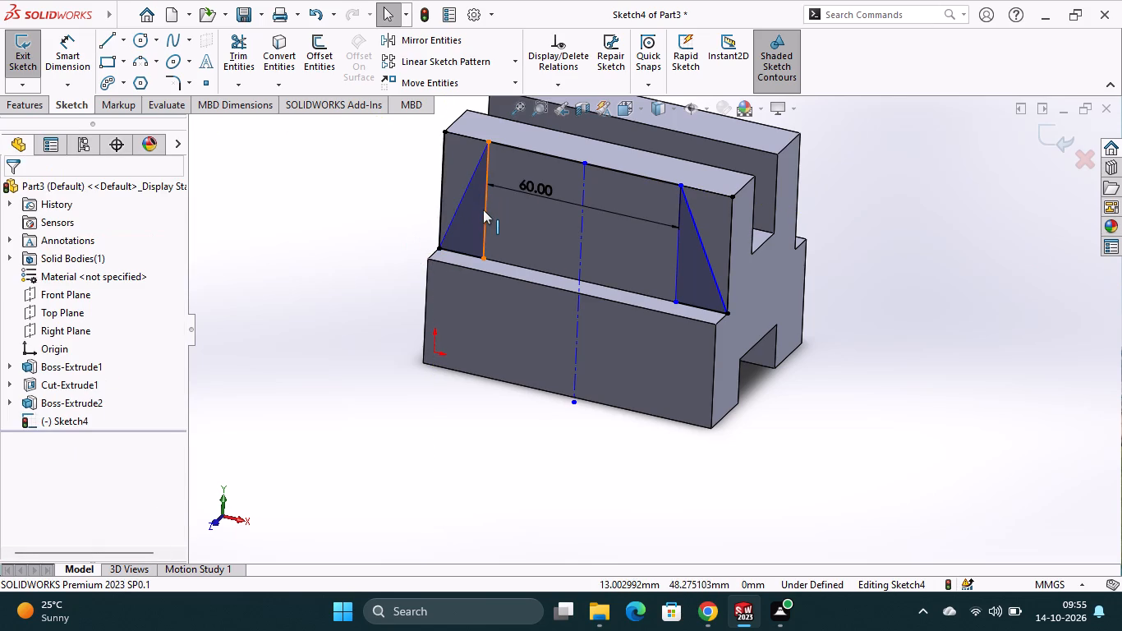
# Delete the inner vertical line and the bottom line of both original triangles, keeping the slanted lines.
pyautogui.click(485, 209)
pyautogui.press('Delete')
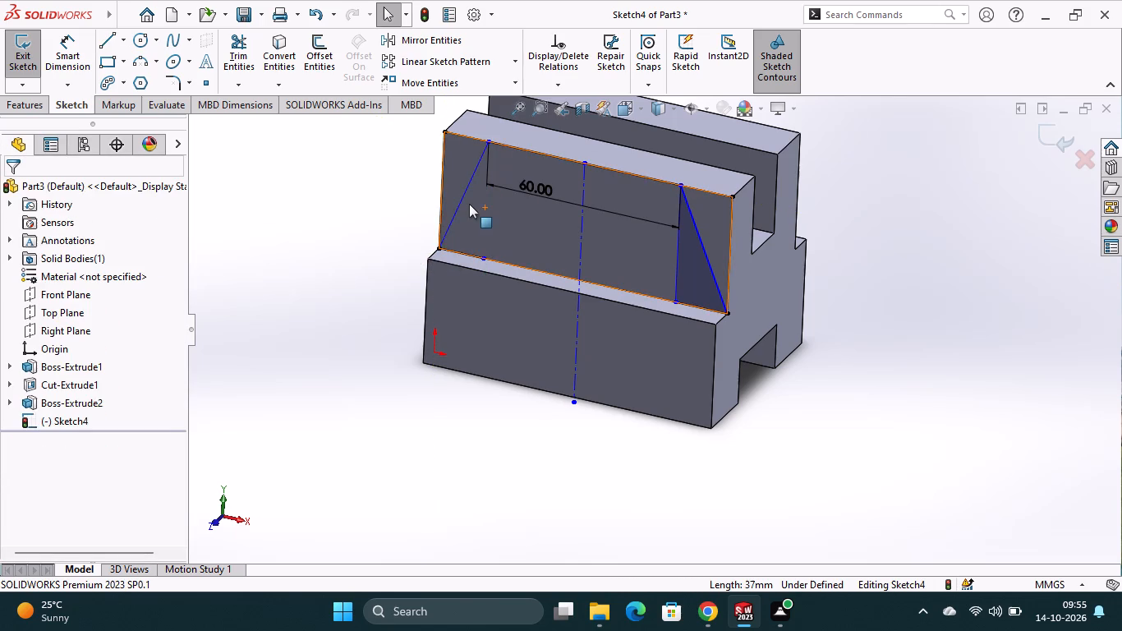
pyautogui.click(468, 253)
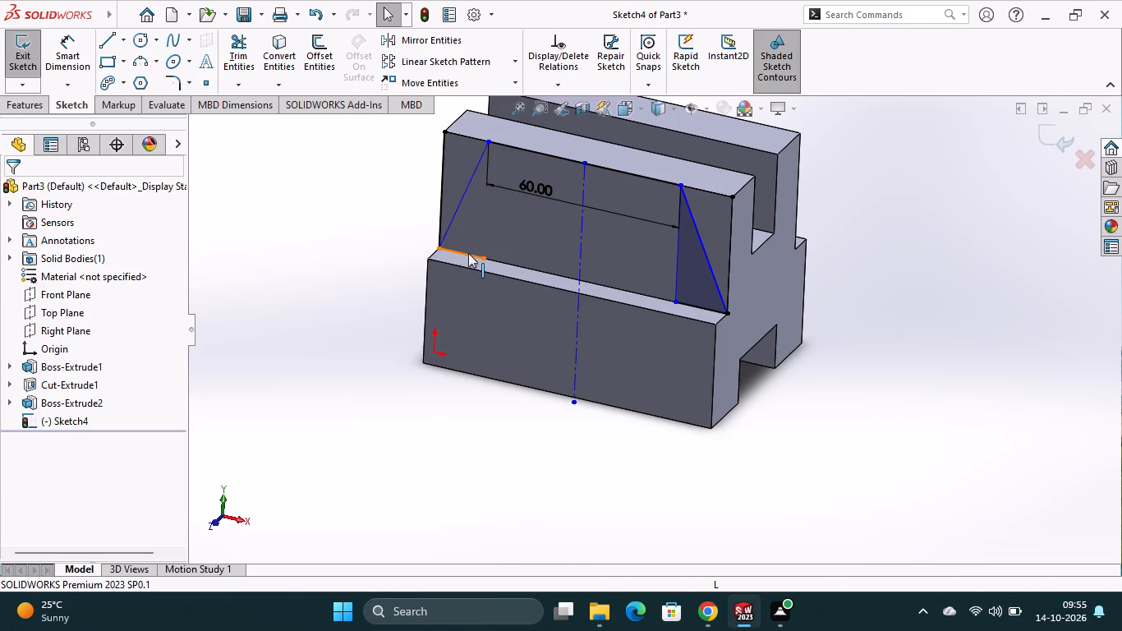
pyautogui.press('Delete')
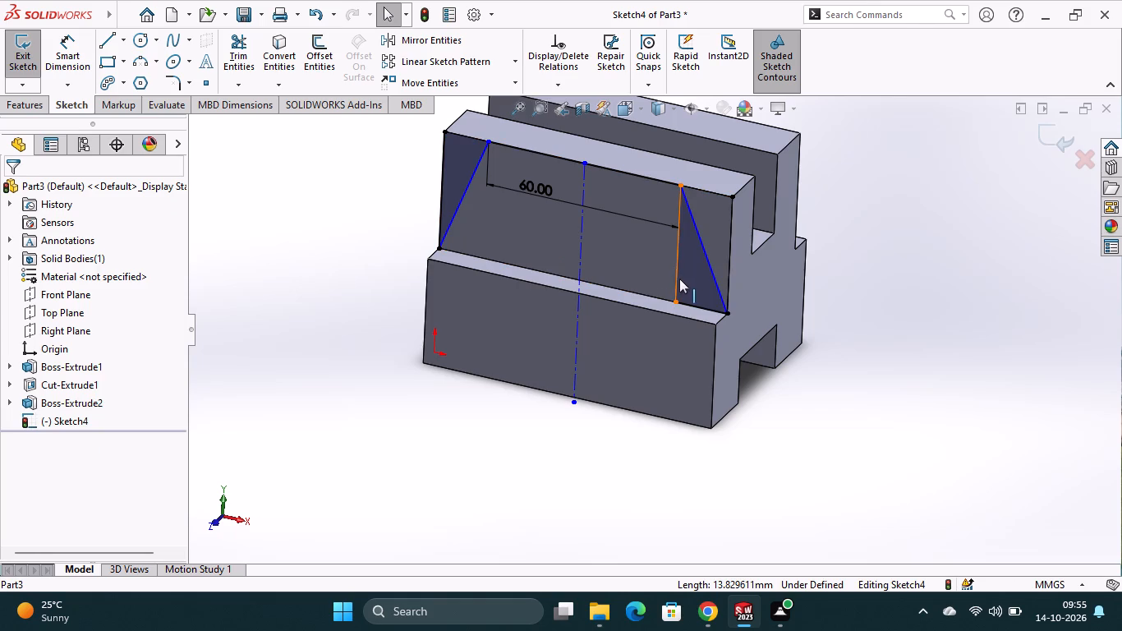
pyautogui.click(675, 274)
pyautogui.press('Delete')
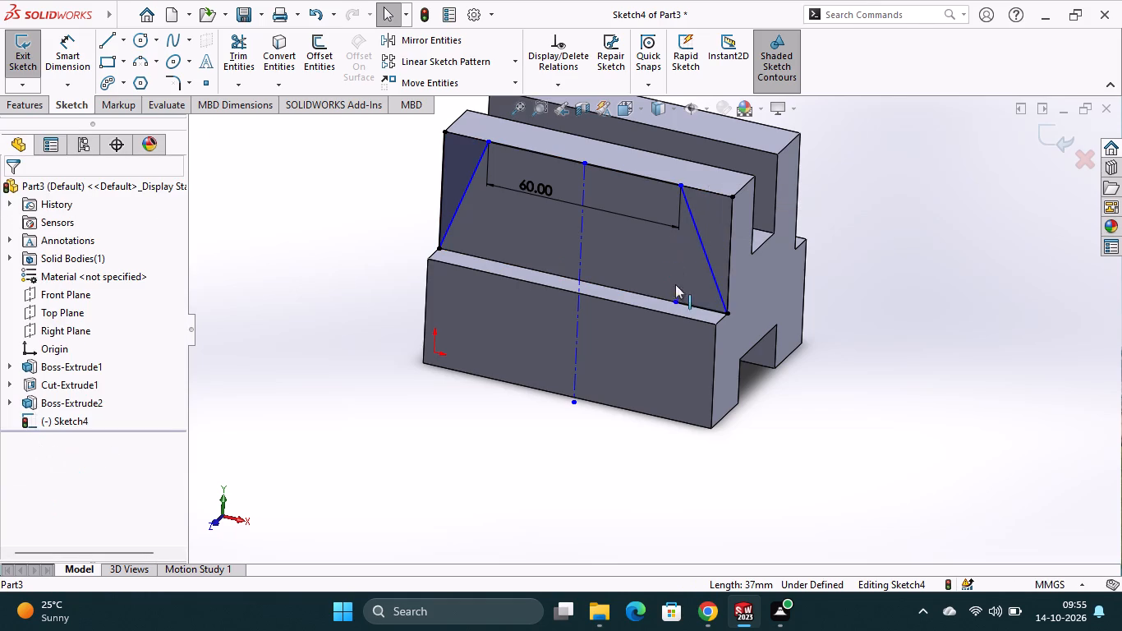
pyautogui.click(687, 302)
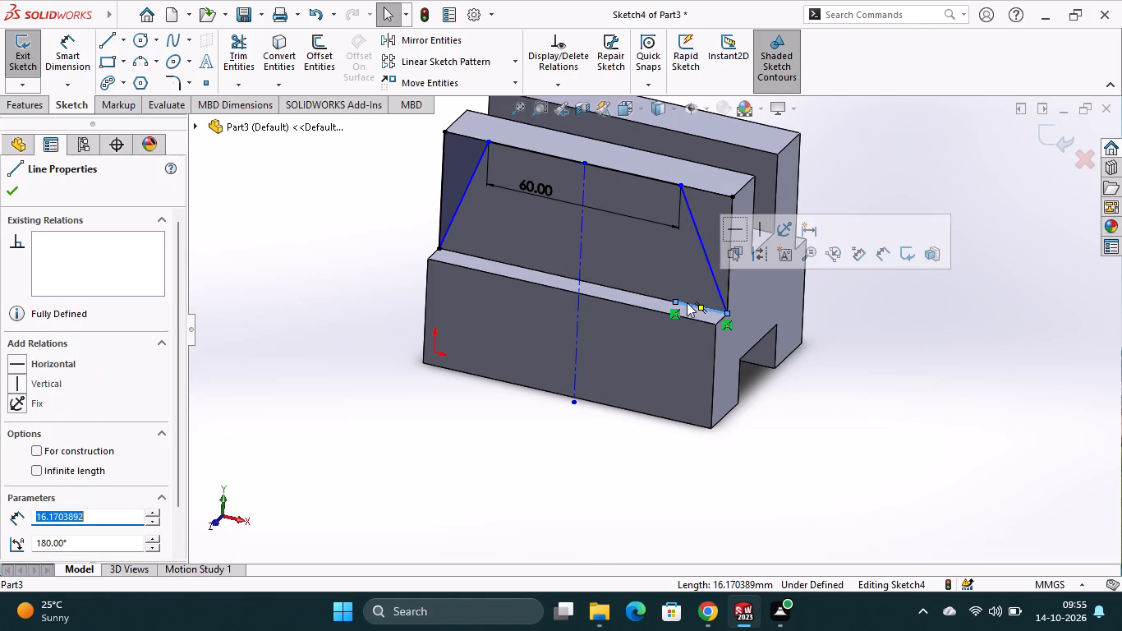
pyautogui.press('Delete')
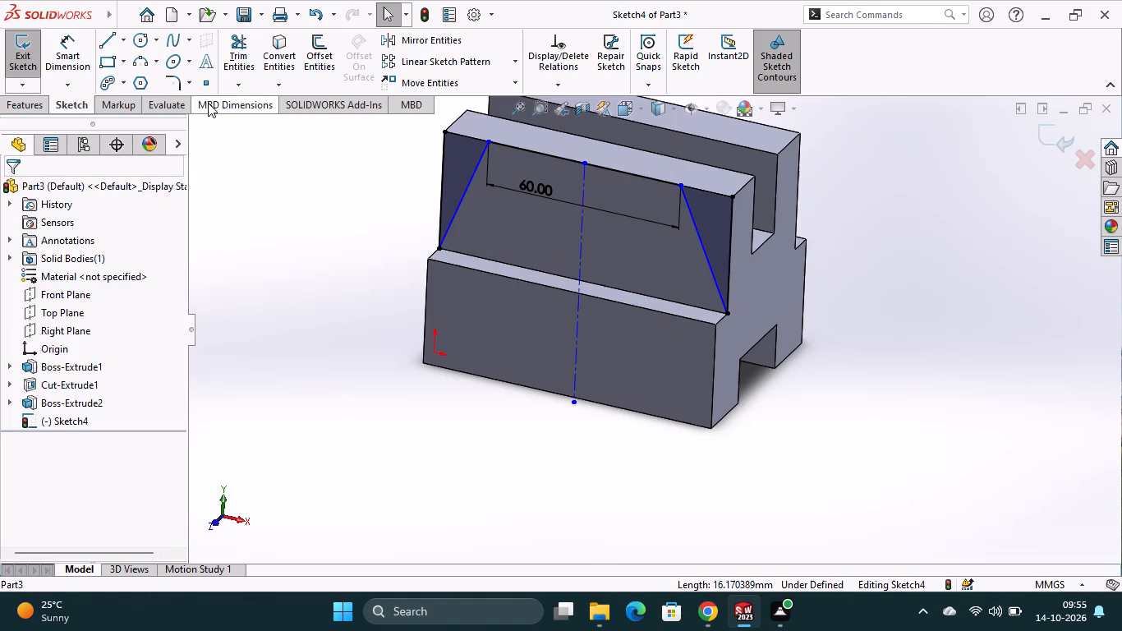
# Cut-extrude the two outer triangular corner regions Through All to slope both ends of the upper section.
pyautogui.click(21, 106)
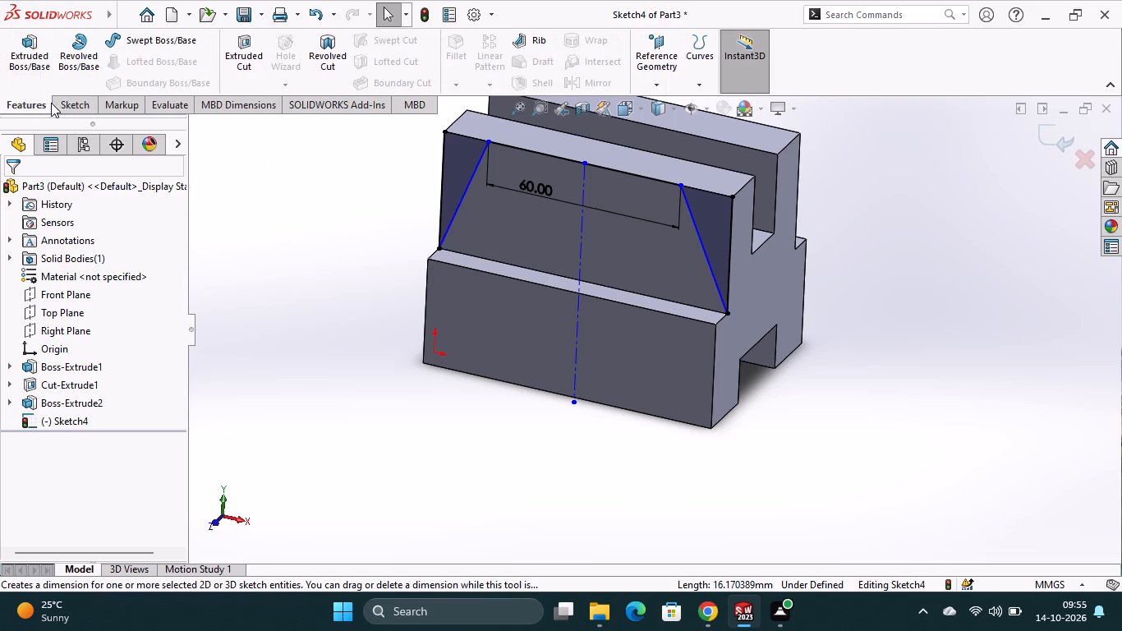
pyautogui.click(254, 76)
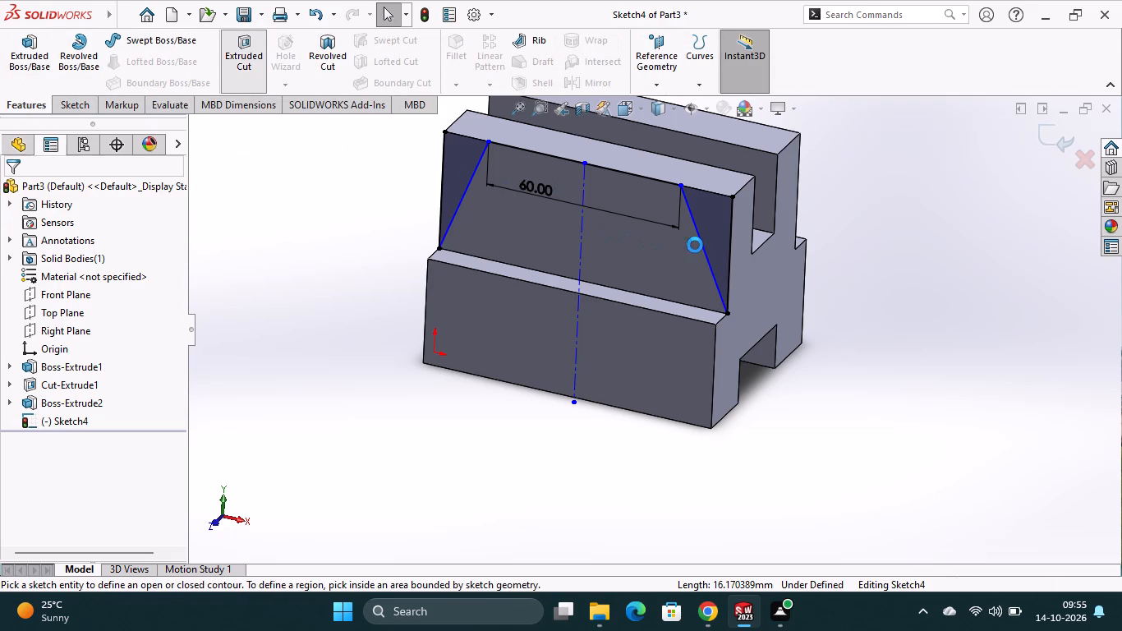
pyautogui.click(707, 229)
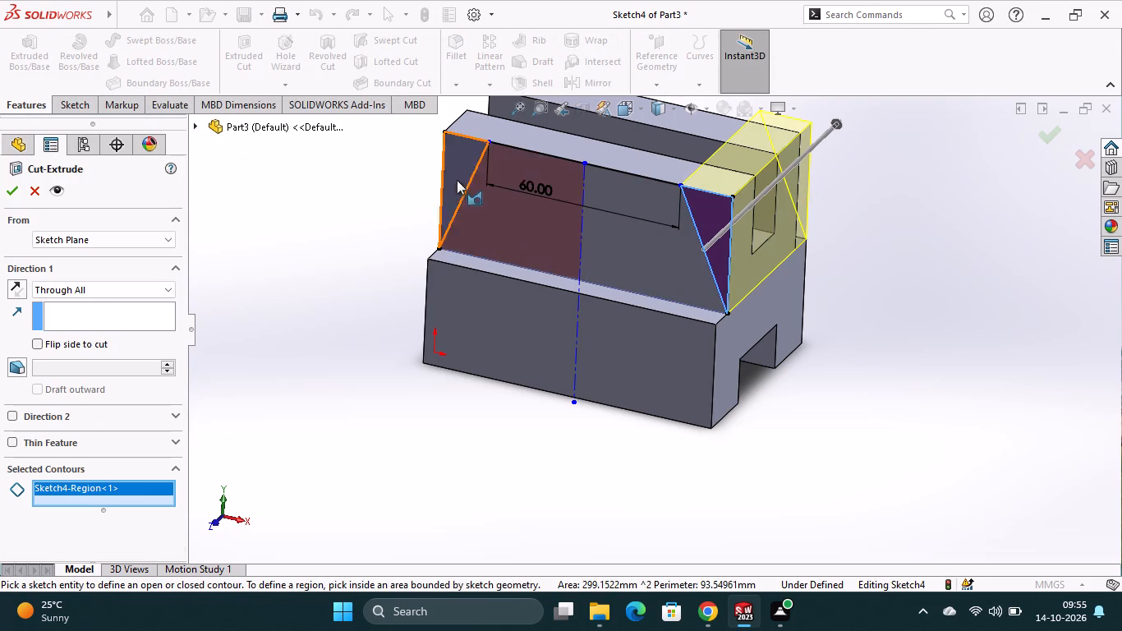
pyautogui.click(450, 171)
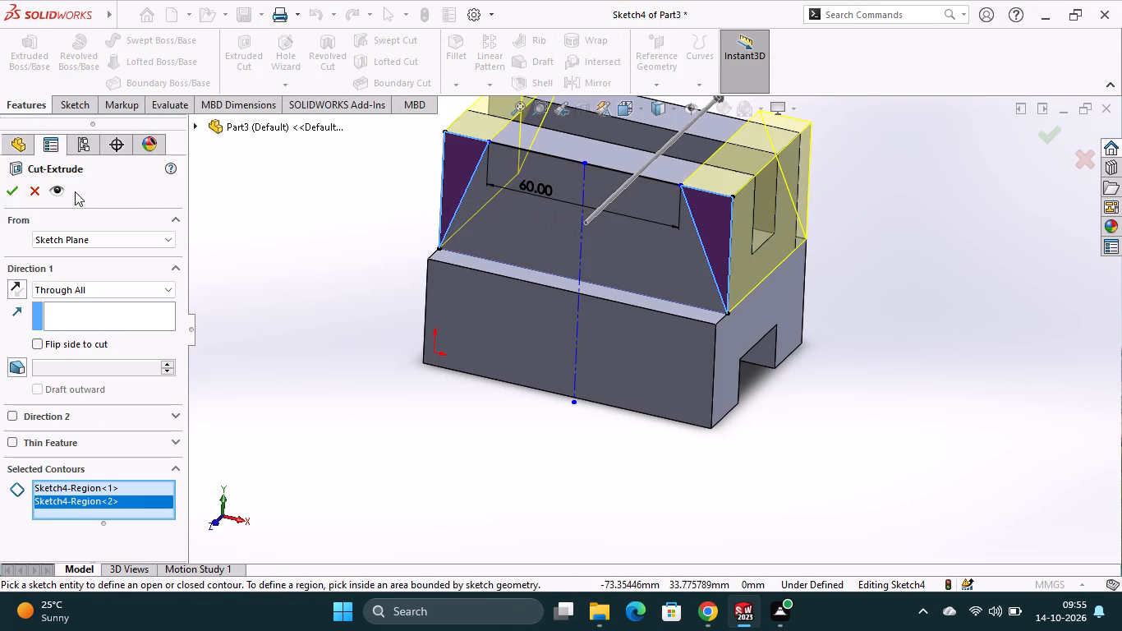
pyautogui.click(16, 190)
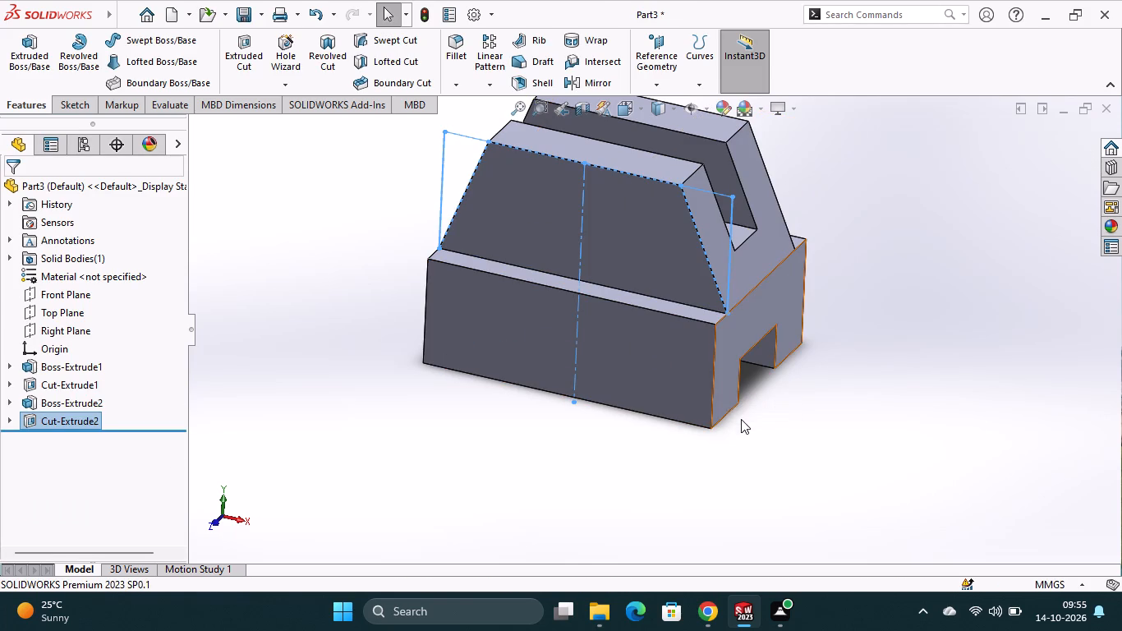
# Set the isometric view and start a sketch on the top face of the upper section's front leg.
pyautogui.moveTo(741, 419); pyautogui.dragTo(670, 408, button='middle')
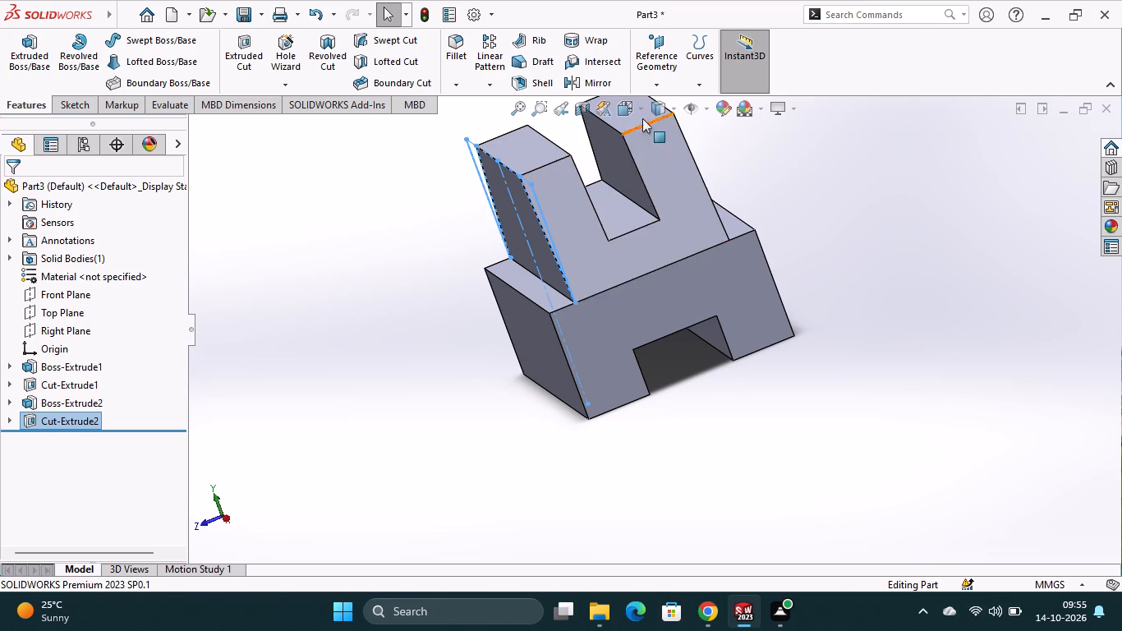
pyautogui.press('Escape')
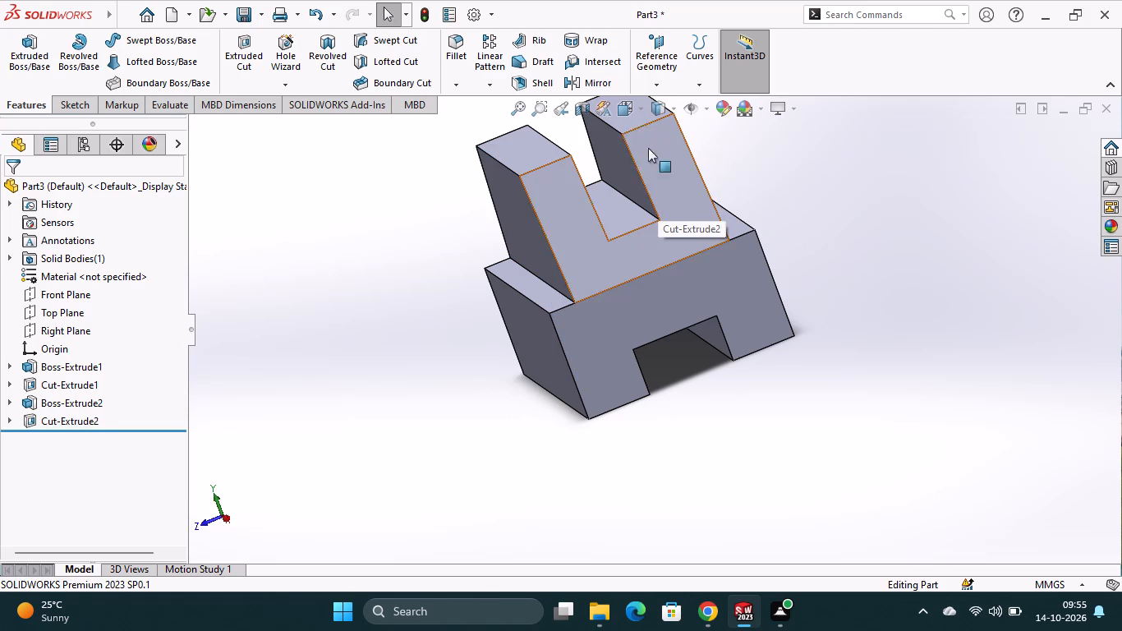
pyautogui.click(645, 111)
pyautogui.click(721, 161)
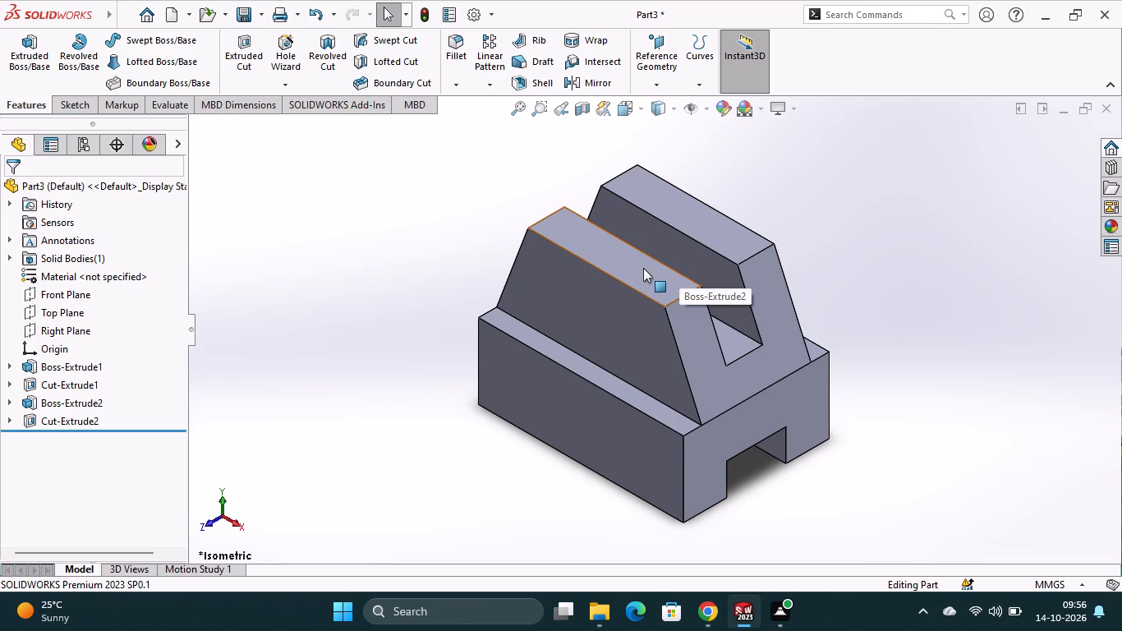
pyautogui.click(643, 268)
pyautogui.click(715, 225)
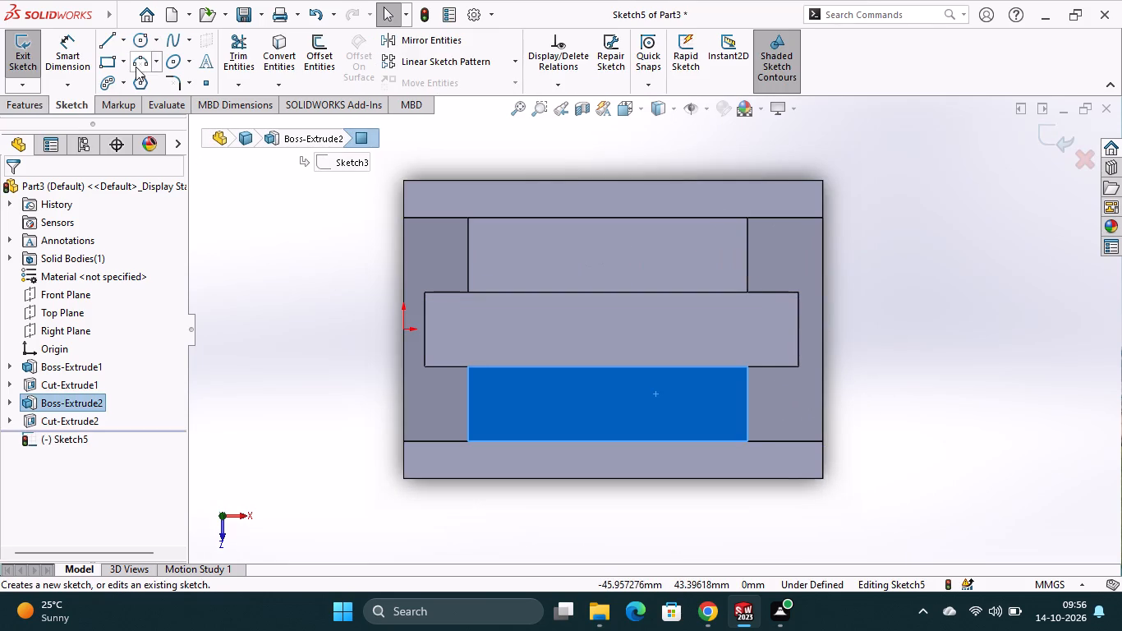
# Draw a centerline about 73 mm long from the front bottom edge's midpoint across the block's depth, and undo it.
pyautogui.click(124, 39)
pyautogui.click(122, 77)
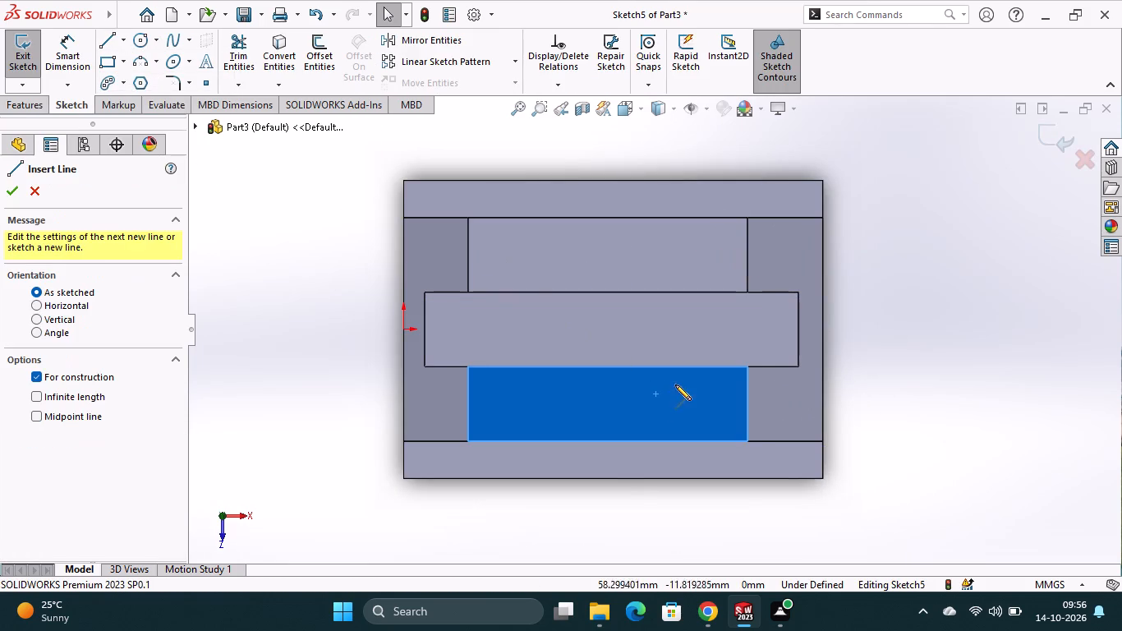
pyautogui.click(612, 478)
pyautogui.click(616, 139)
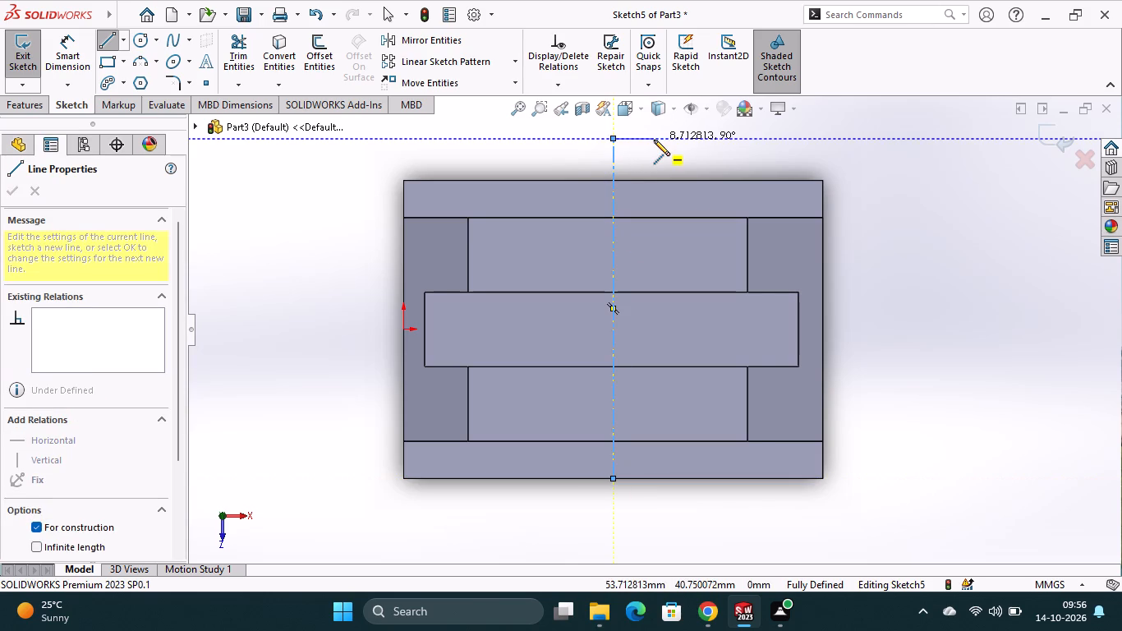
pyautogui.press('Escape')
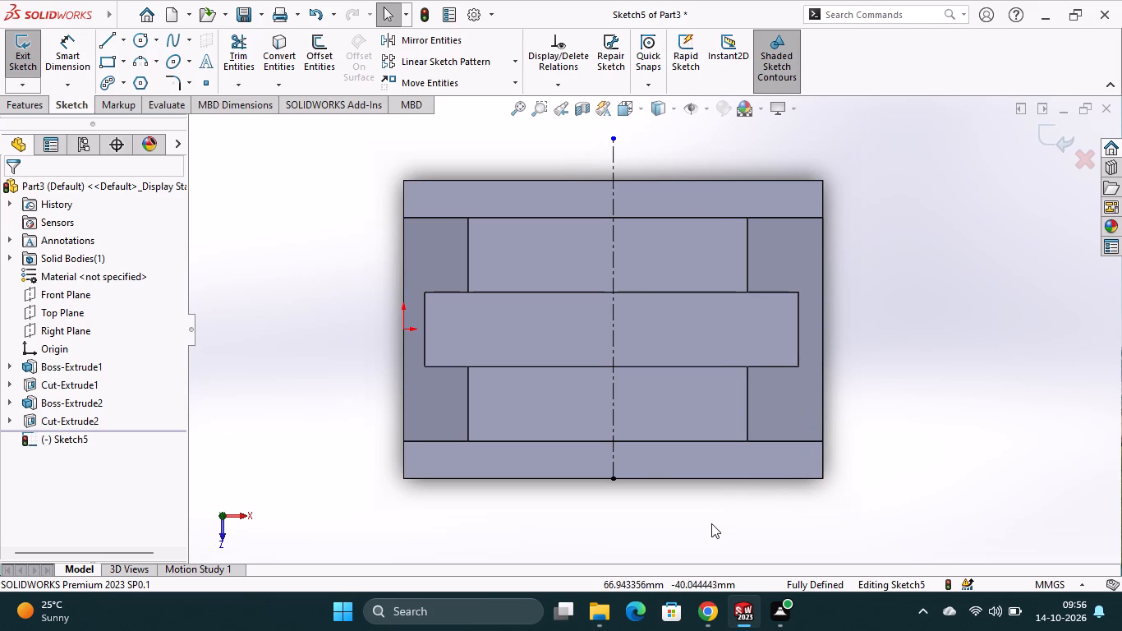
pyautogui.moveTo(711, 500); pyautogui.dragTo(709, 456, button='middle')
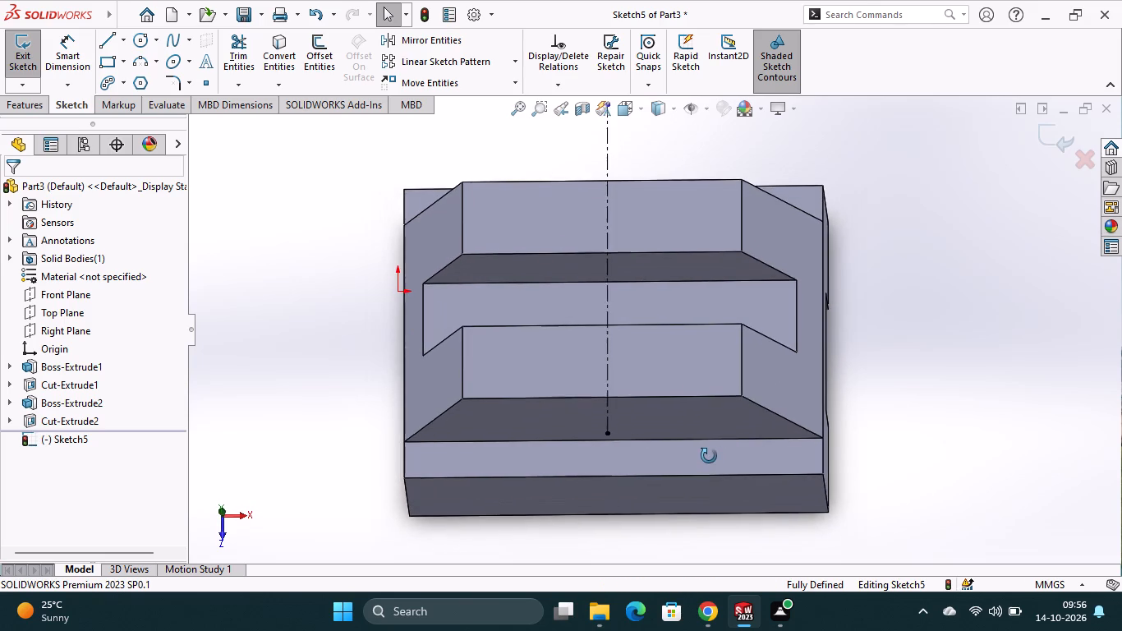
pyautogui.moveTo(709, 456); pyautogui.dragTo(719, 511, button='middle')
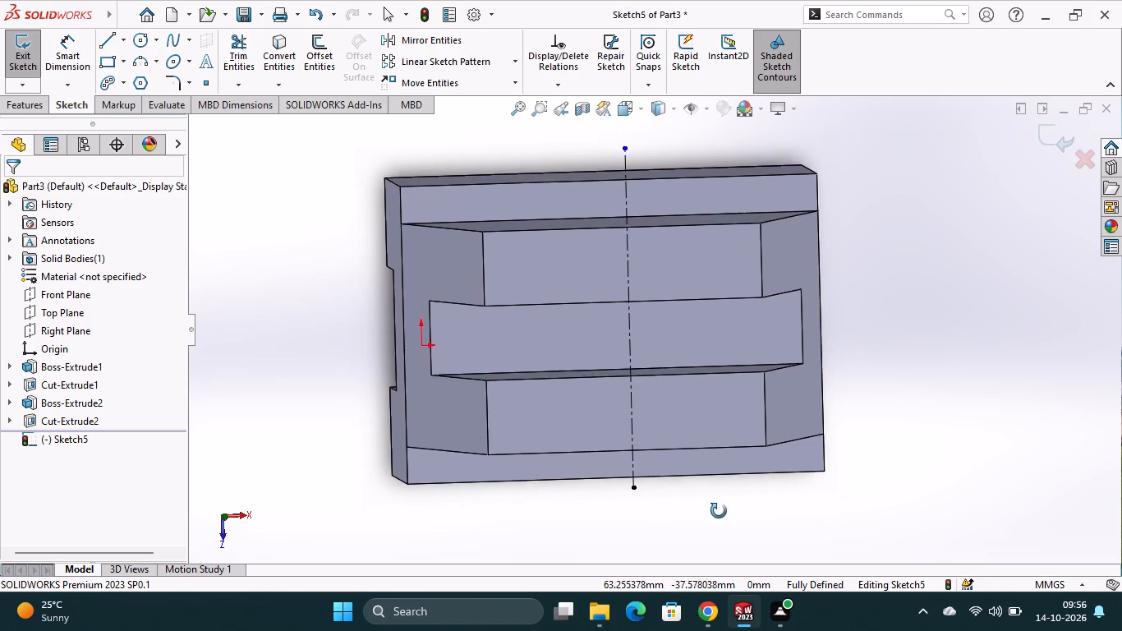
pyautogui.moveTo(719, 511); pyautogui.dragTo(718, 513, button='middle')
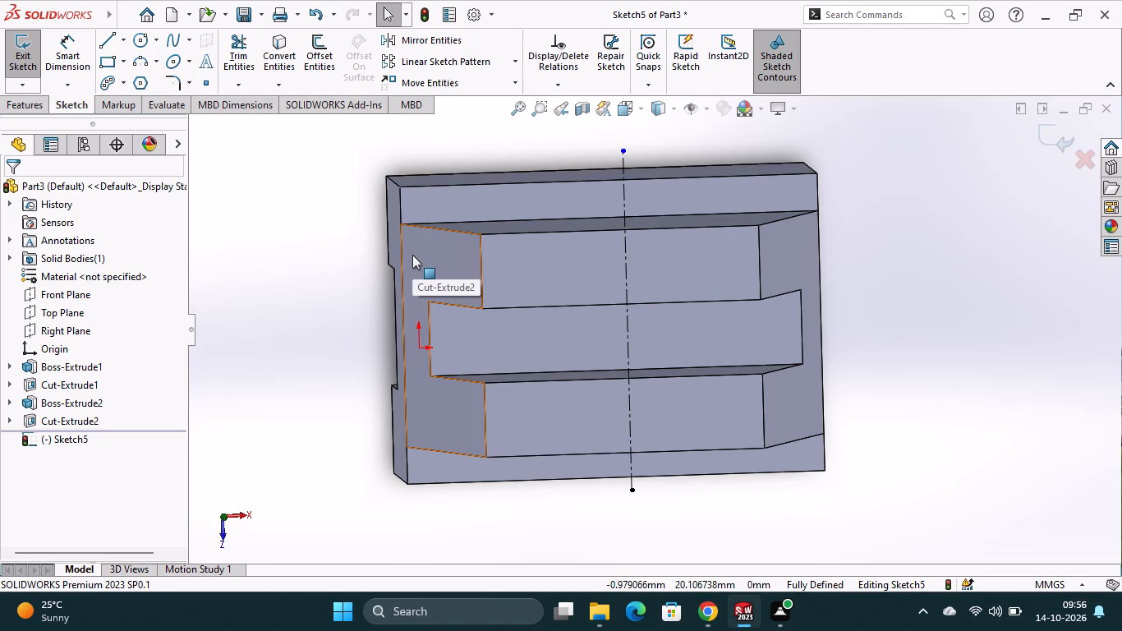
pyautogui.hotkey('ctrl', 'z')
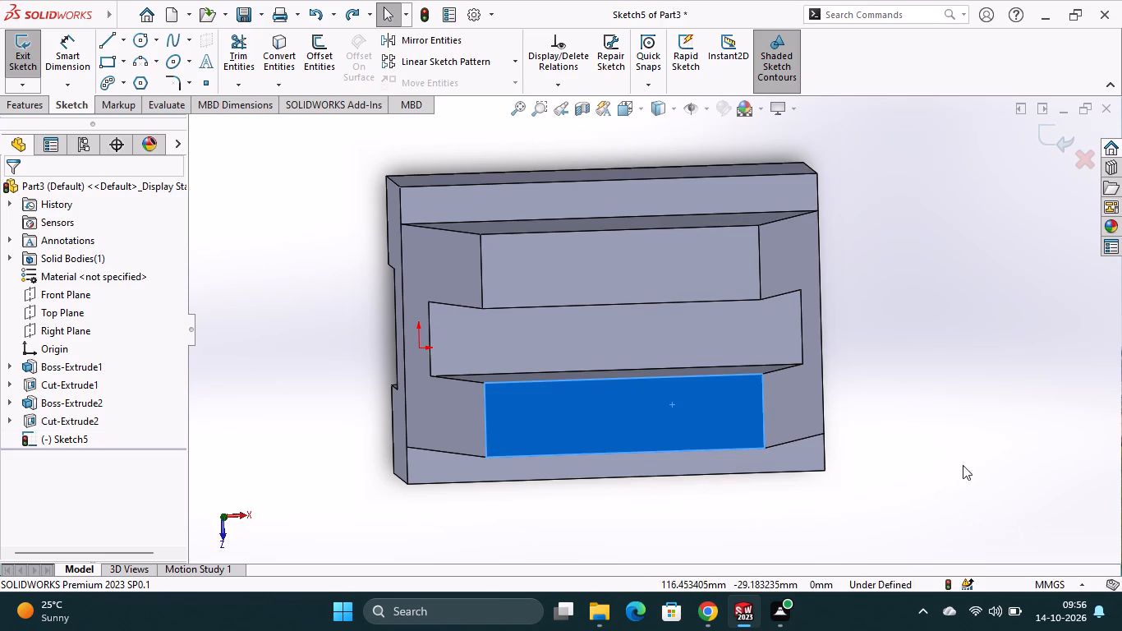
# Close the empty sketch on the top face of the upper section's front leg without drawing in it.
pyautogui.moveTo(886, 405); pyautogui.dragTo(885, 320, button='middle')
pyautogui.moveTo(885, 415); pyautogui.dragTo(796, 394, button='middle')
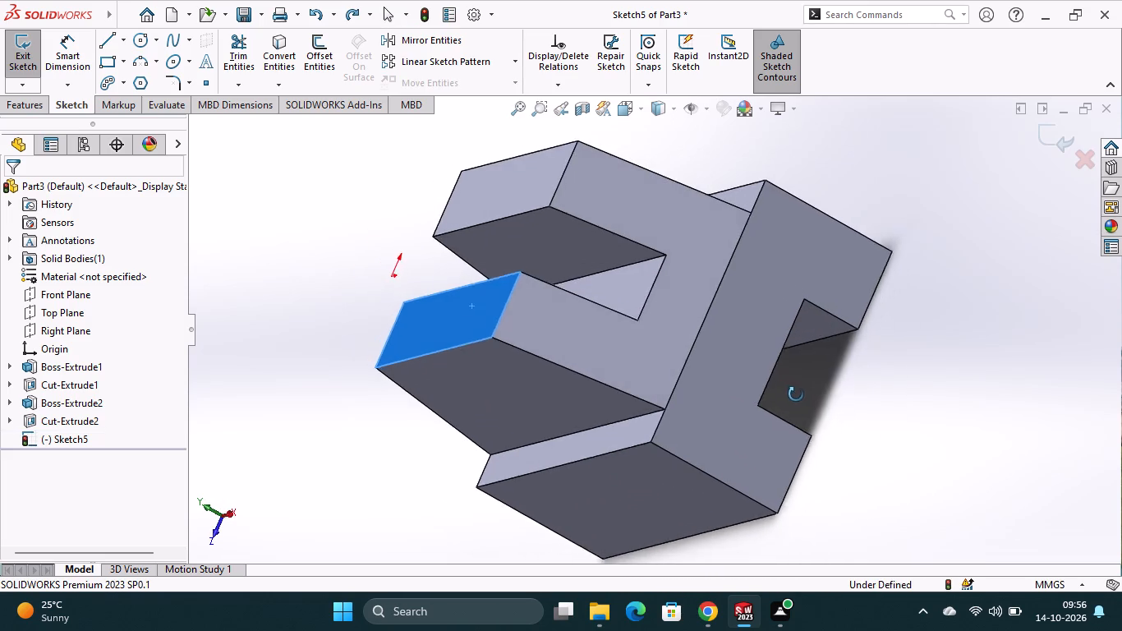
pyautogui.moveTo(796, 394); pyautogui.dragTo(795, 394, button='middle')
pyautogui.scroll(-1, 802, 398)
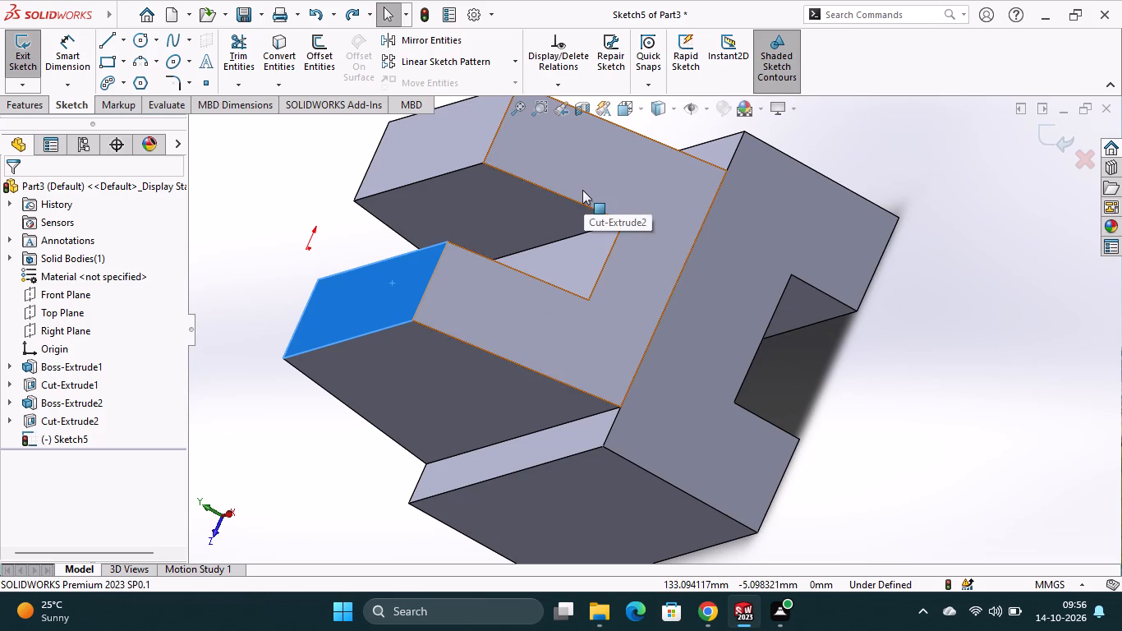
pyautogui.click(617, 291)
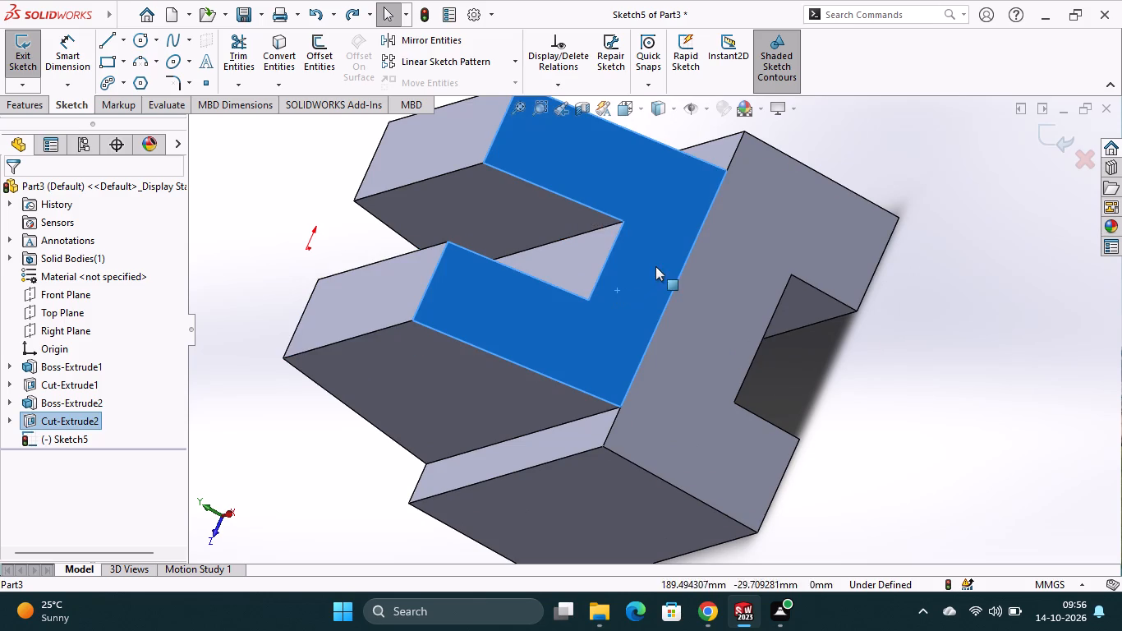
pyautogui.rightClick(604, 316)
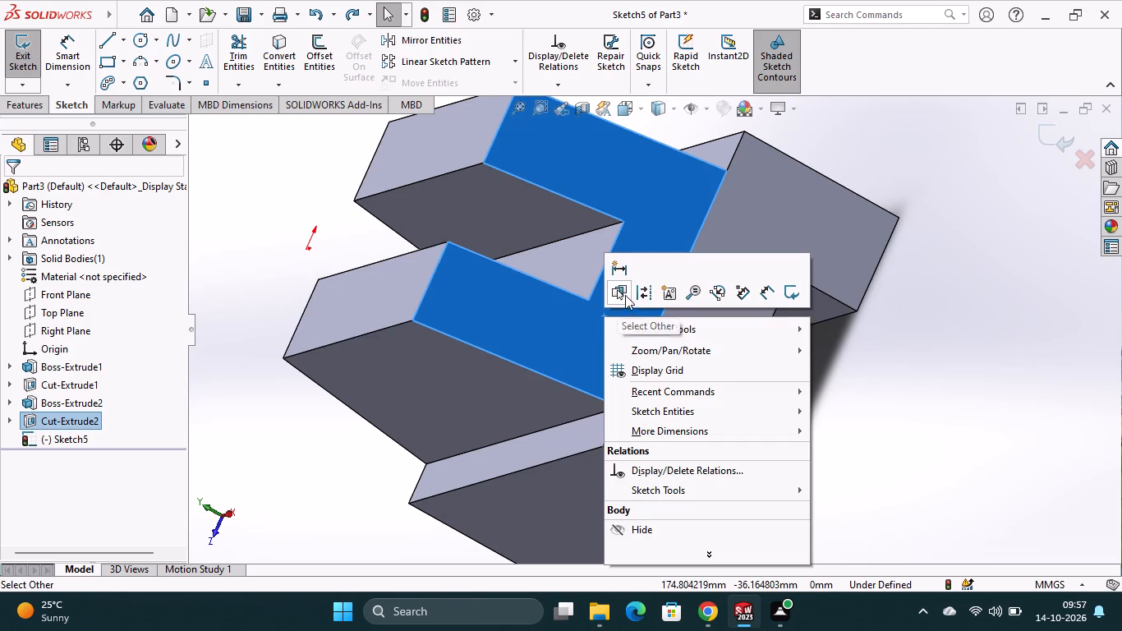
pyautogui.click(567, 332)
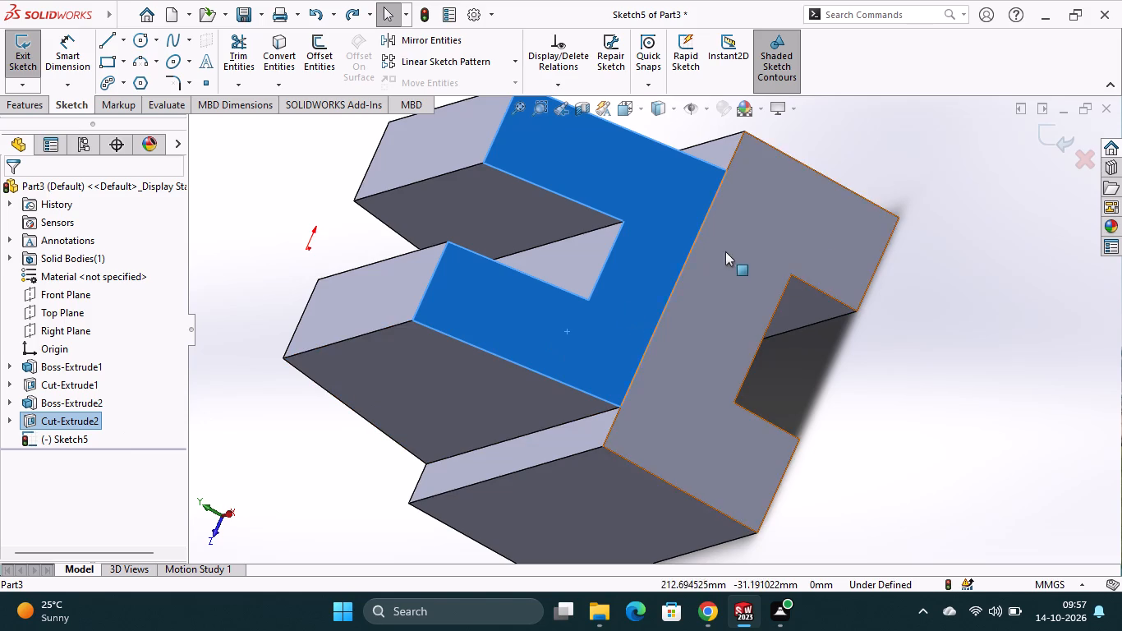
pyautogui.click(1067, 146)
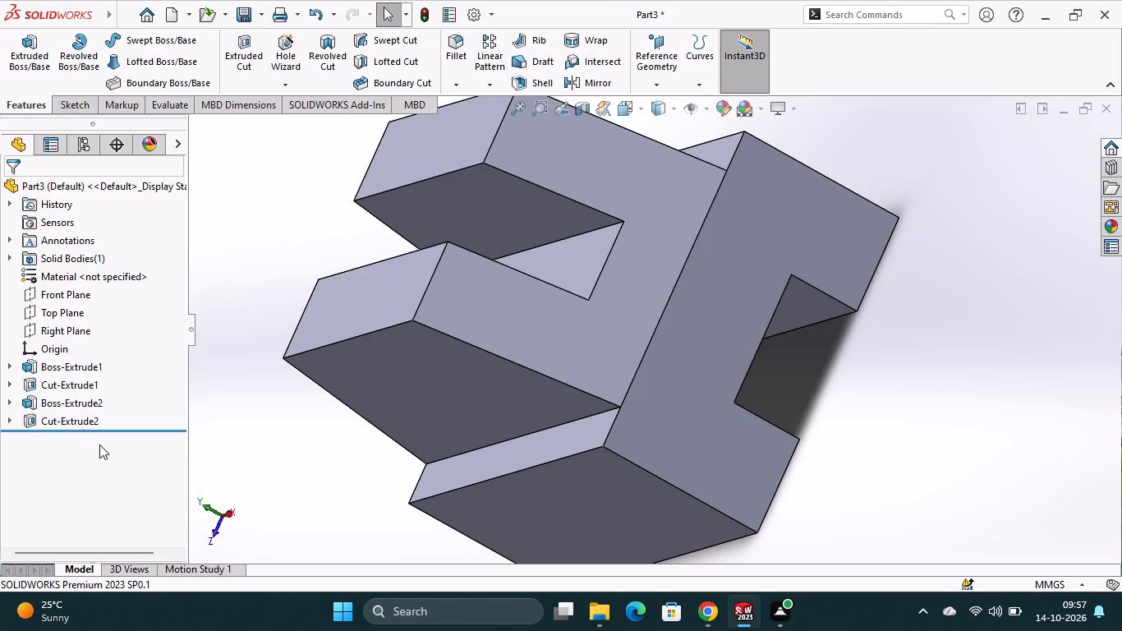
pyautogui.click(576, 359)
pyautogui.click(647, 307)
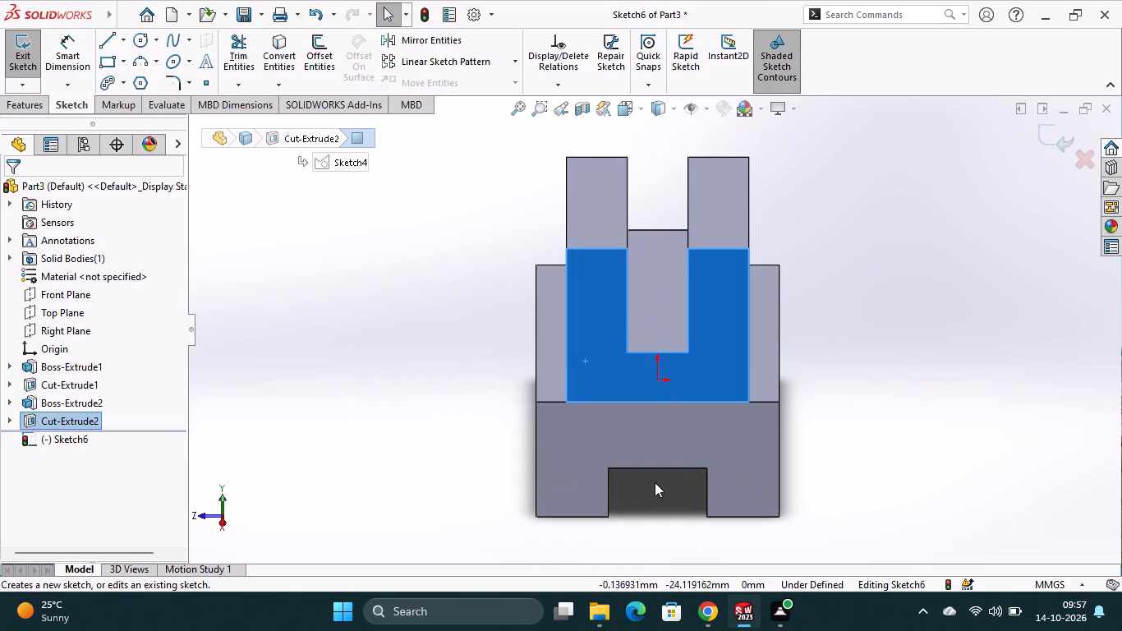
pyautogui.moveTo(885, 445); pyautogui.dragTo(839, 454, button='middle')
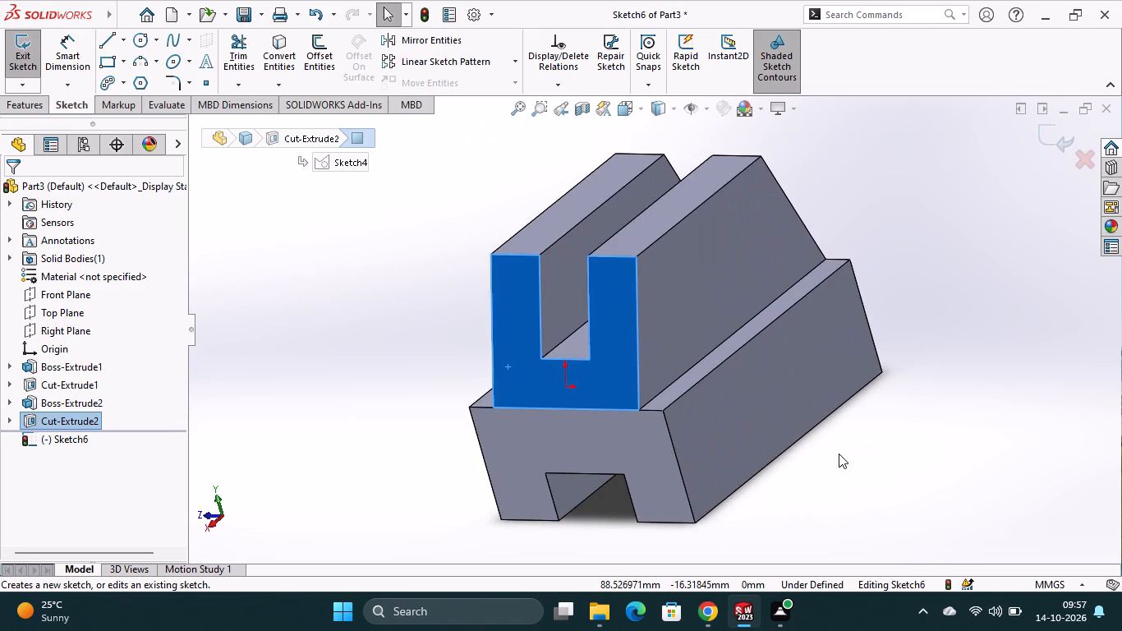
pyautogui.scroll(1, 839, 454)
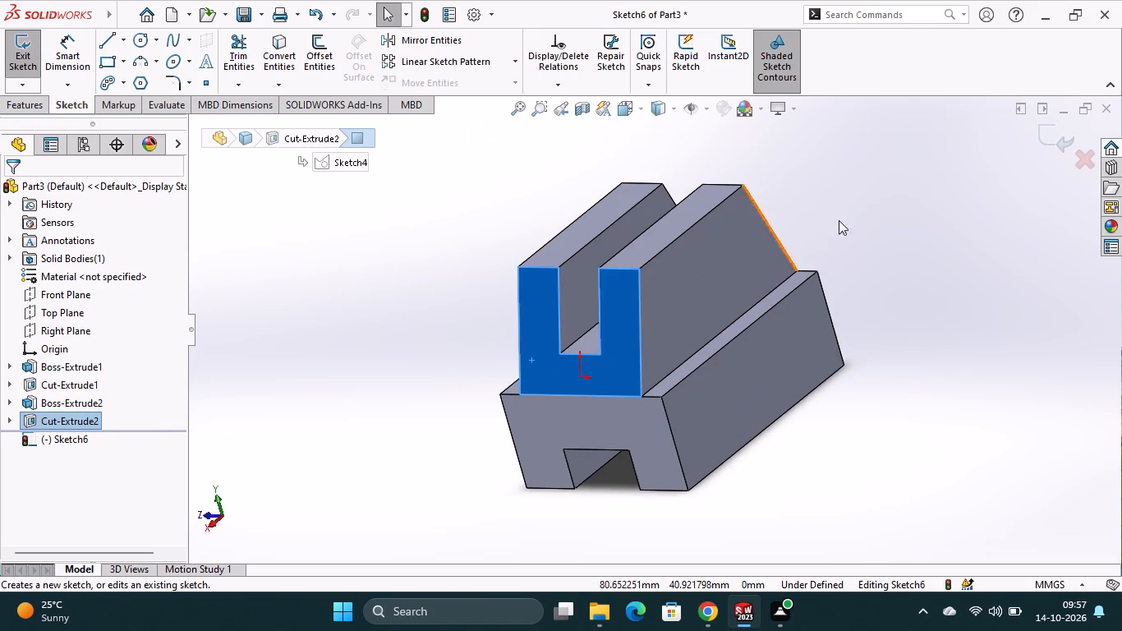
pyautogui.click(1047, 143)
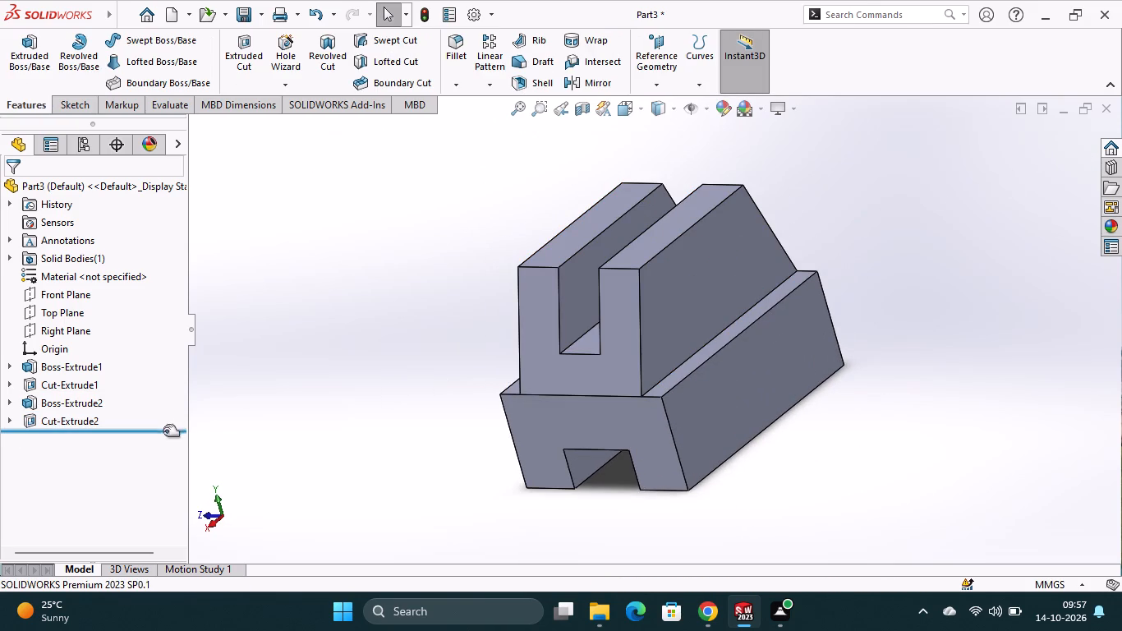
# Start a sketch on the large trapezoidal side face of the upper section.
pyautogui.click(712, 310)
pyautogui.click(775, 260)
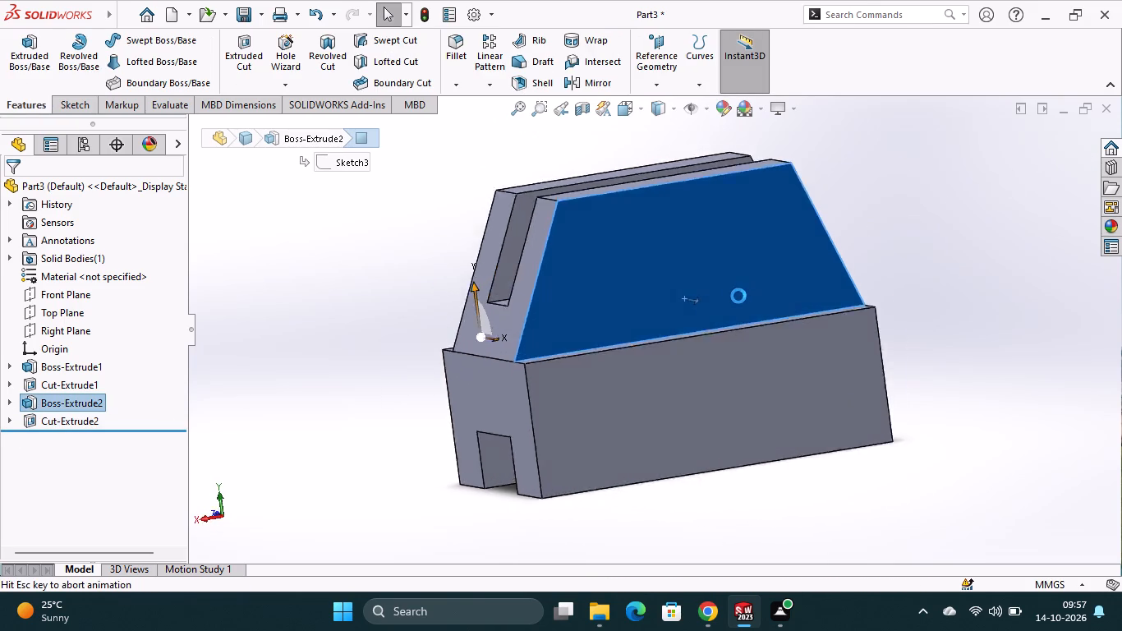
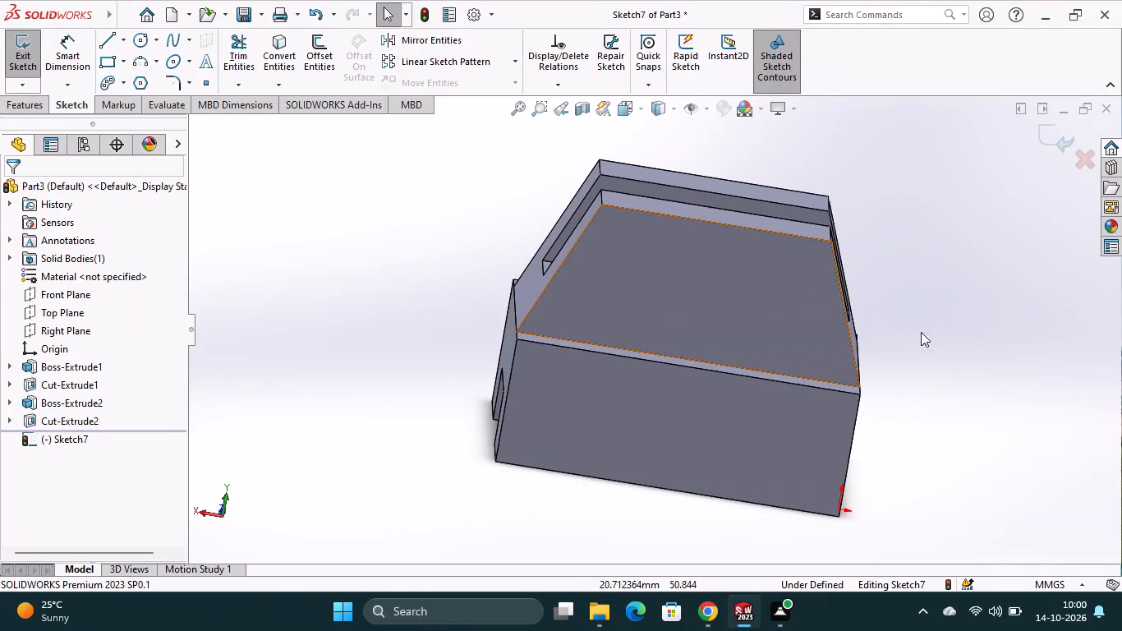
# View the side face straight on and draw a circle about 41 mm in diameter centred on its top edge's midpoint.
pyautogui.click(744, 288)
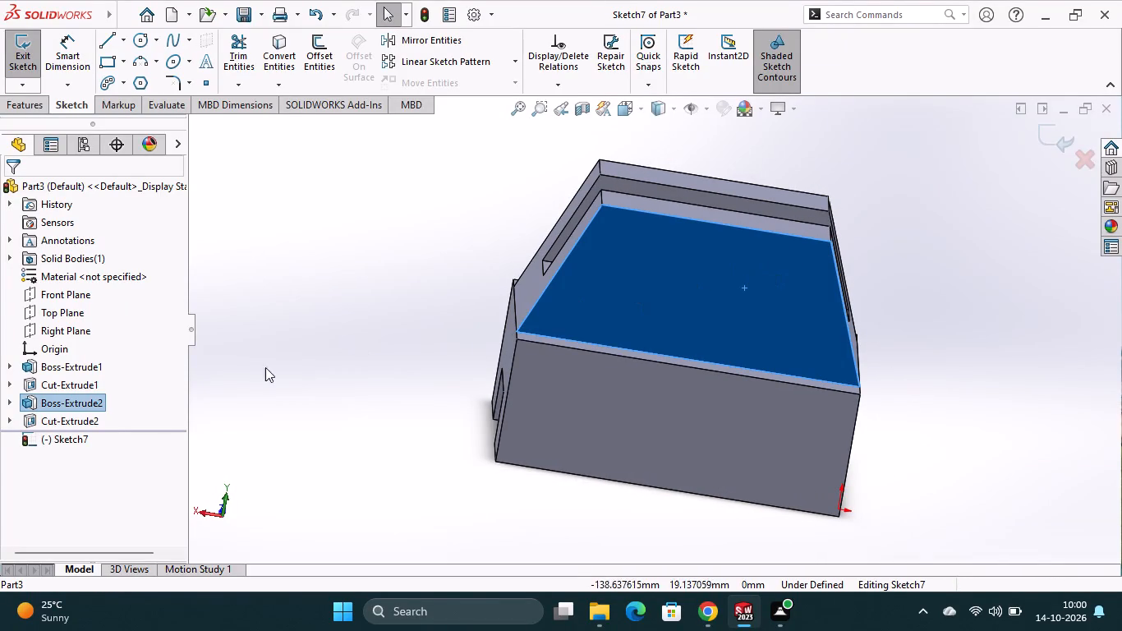
pyautogui.click(77, 442)
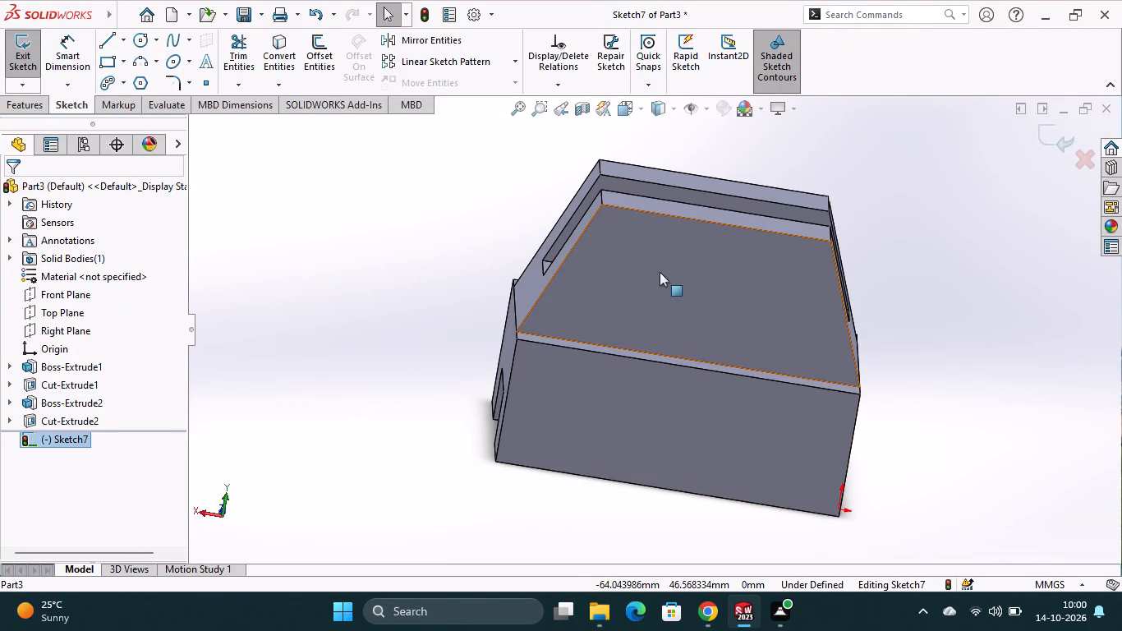
pyautogui.click(205, 514)
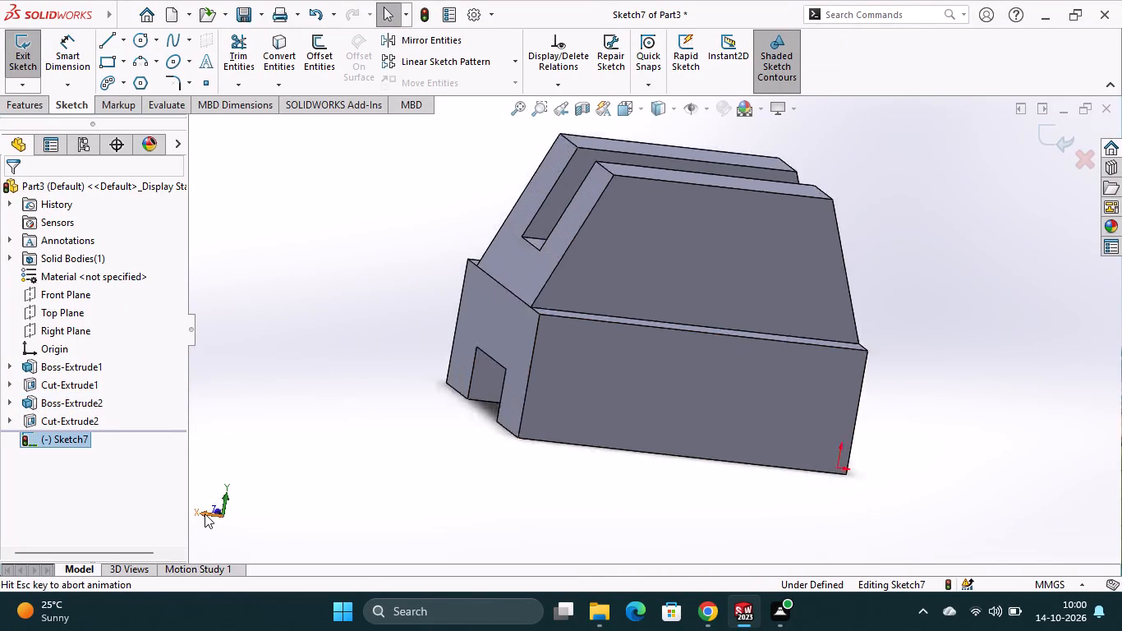
pyautogui.click(205, 513)
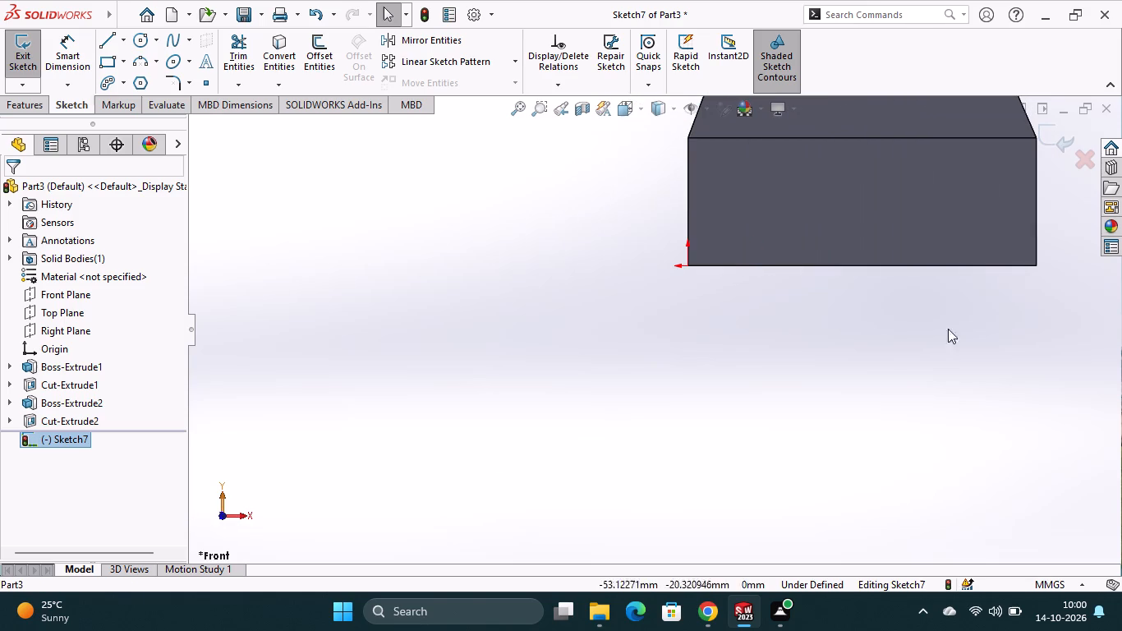
pyautogui.scroll(5, 984, 314)
pyautogui.scroll(4, 787, 320)
pyautogui.scroll(-6, 691, 239)
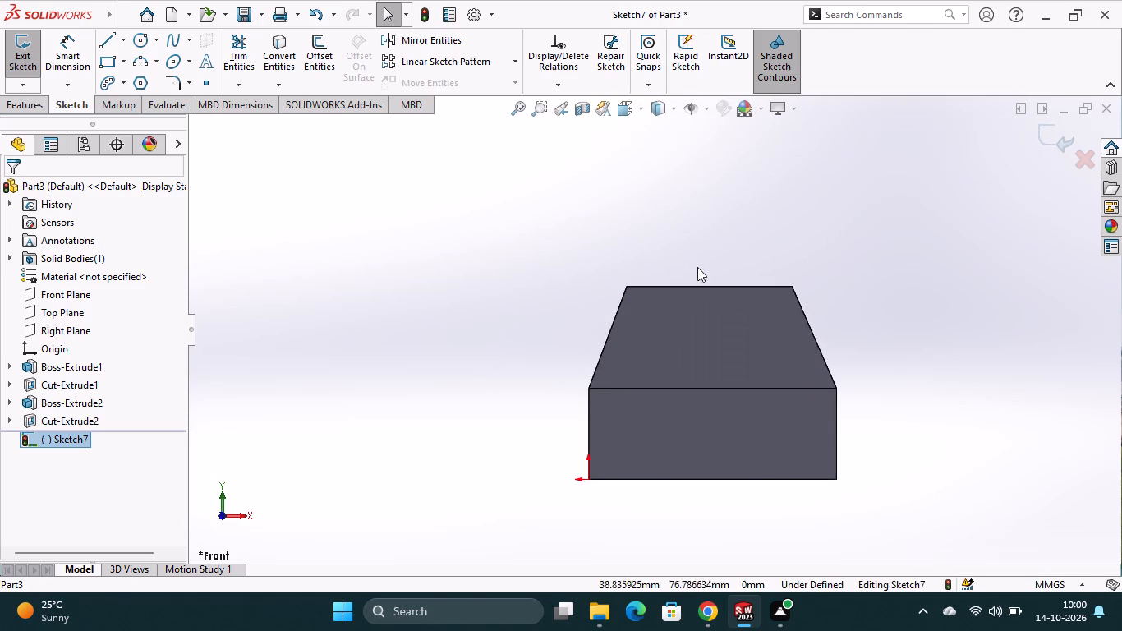
pyautogui.scroll(-3, 699, 275)
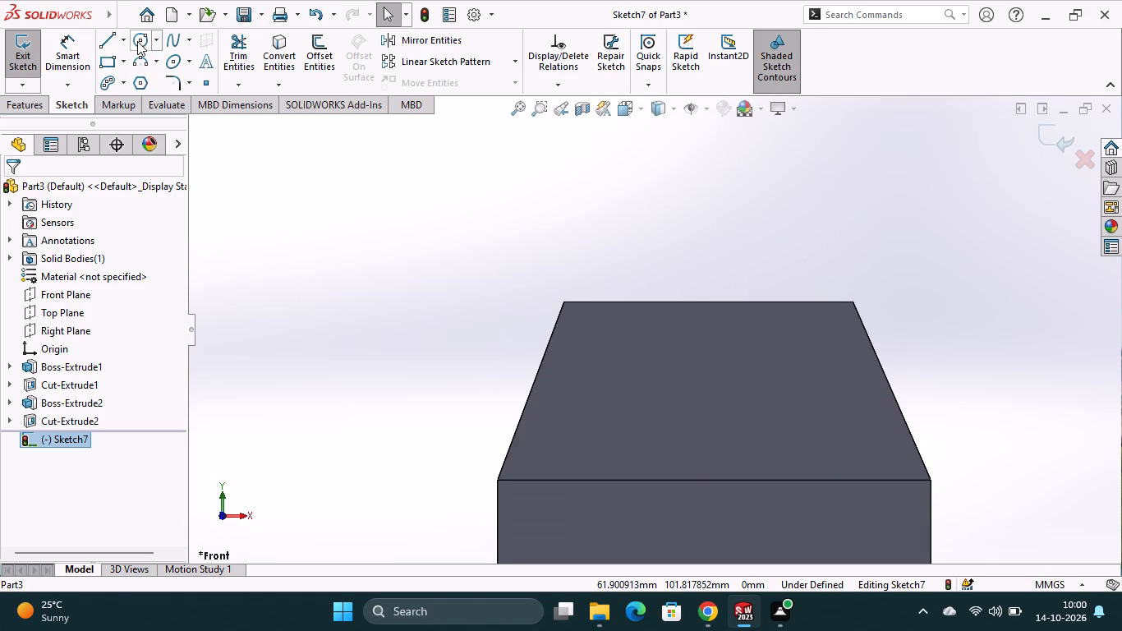
pyautogui.click(140, 39)
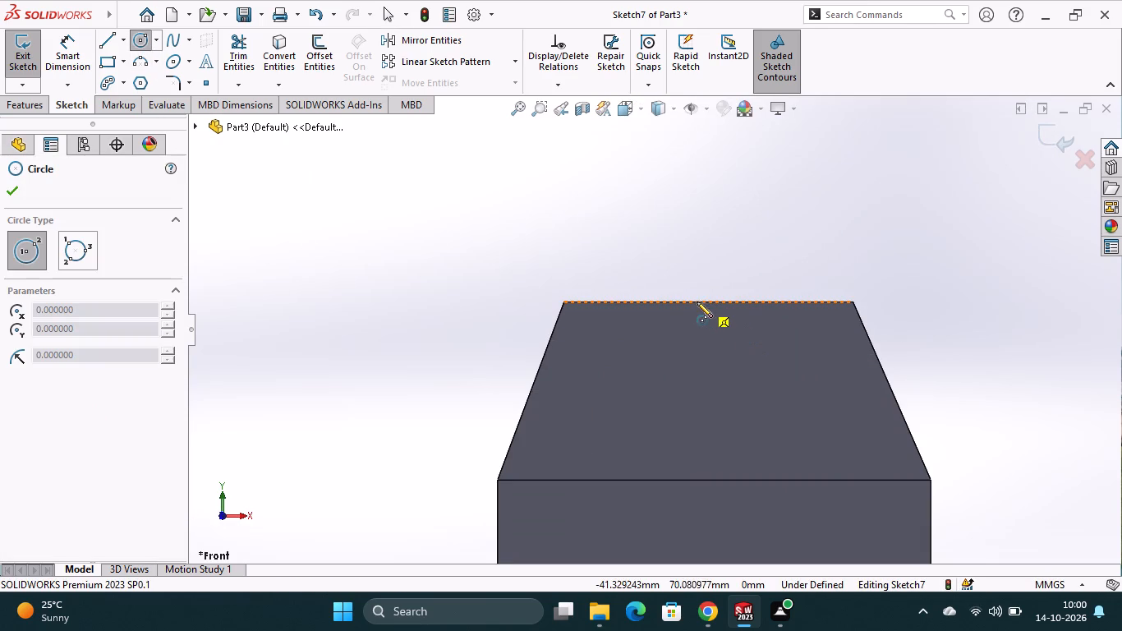
pyautogui.click(708, 303)
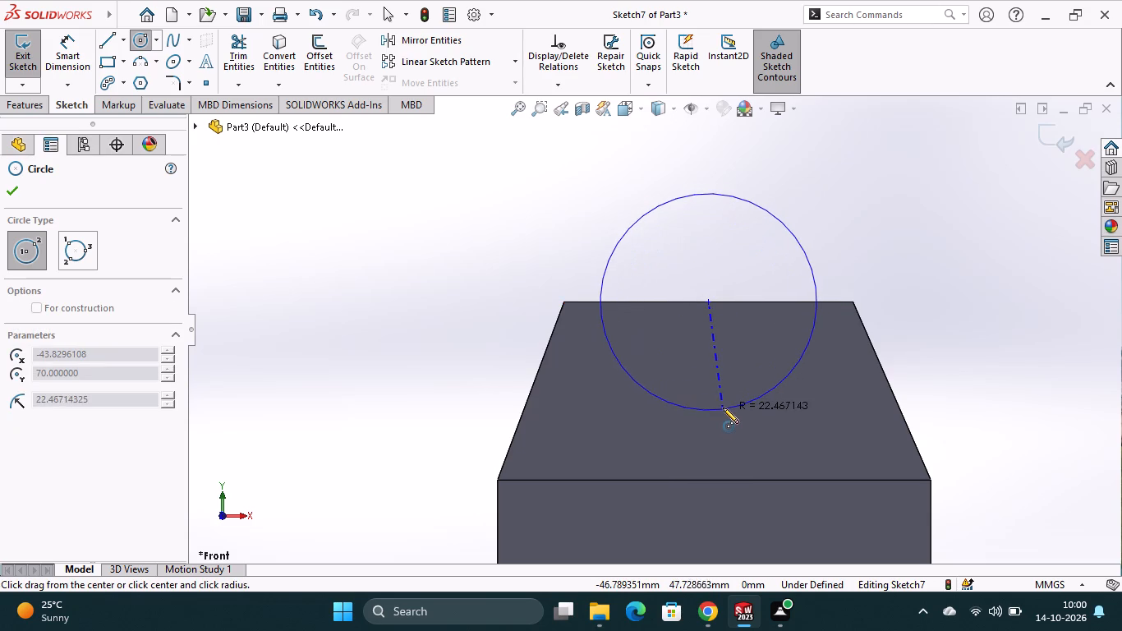
pyautogui.click(720, 399)
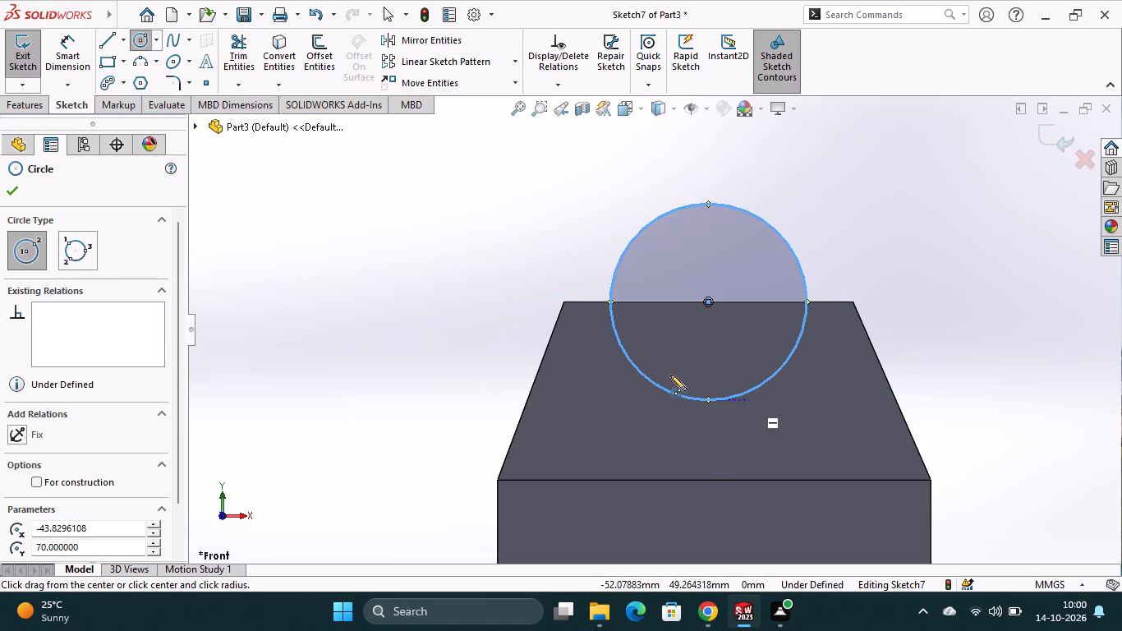
# Dimension the circle's diameter as 40 mm.
pyautogui.click(62, 60)
pyautogui.click(640, 228)
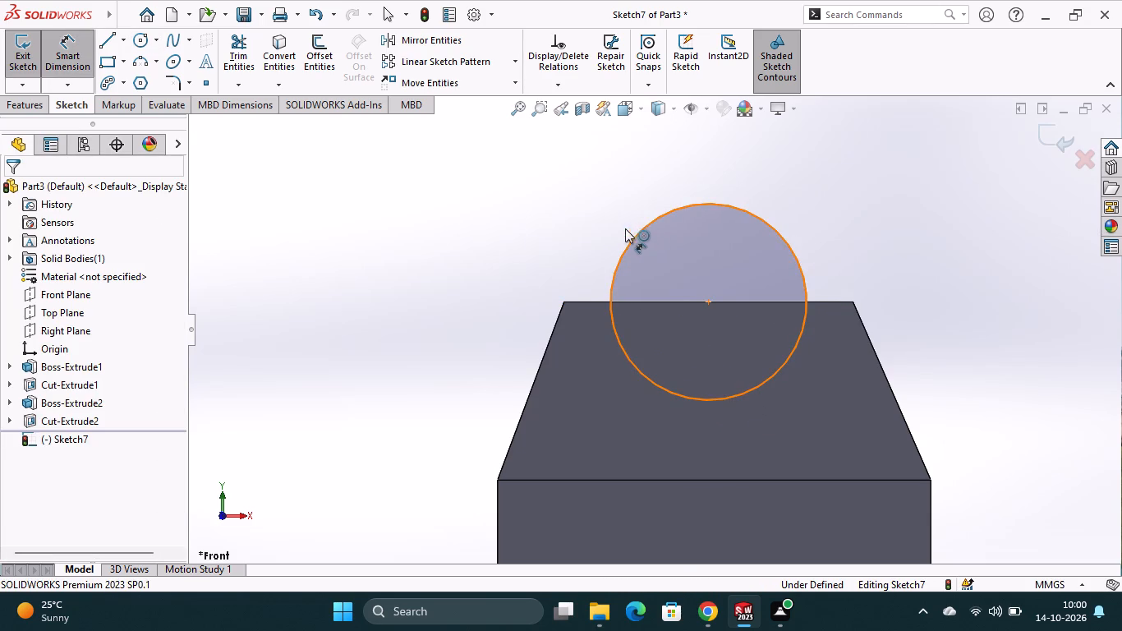
pyautogui.click(614, 228)
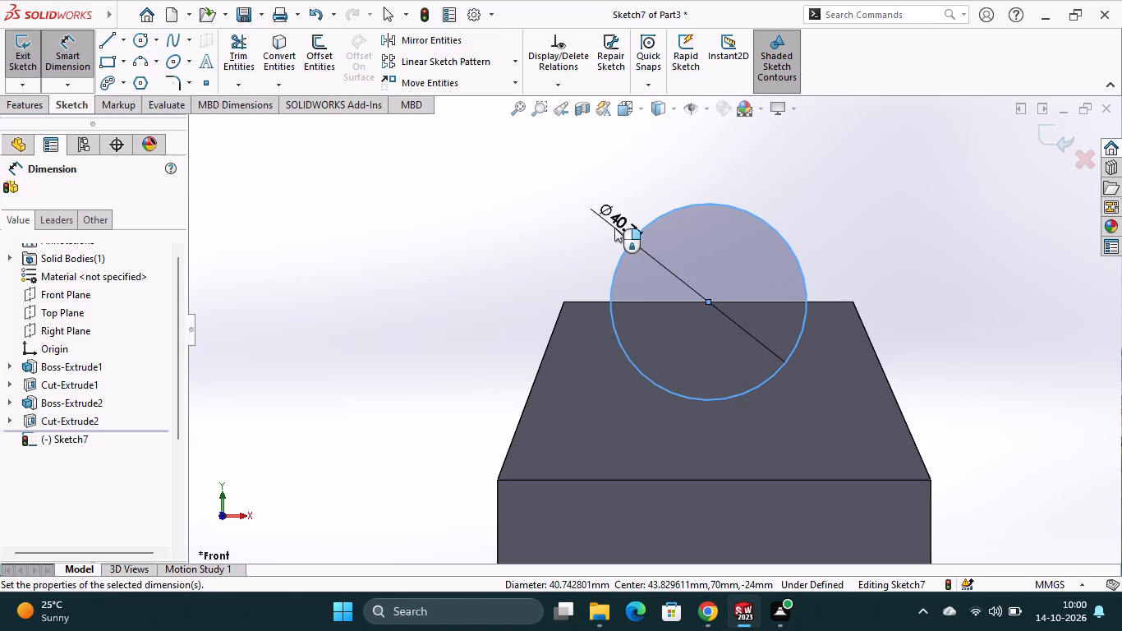
pyautogui.press('4')
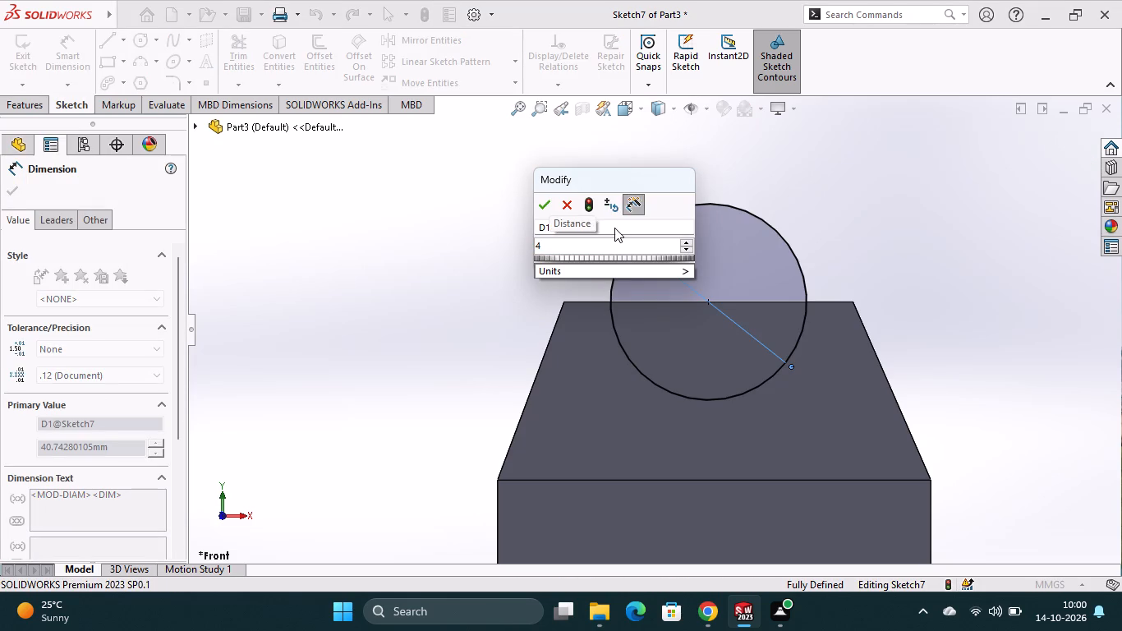
pyautogui.press('0')
pyautogui.press('Return')
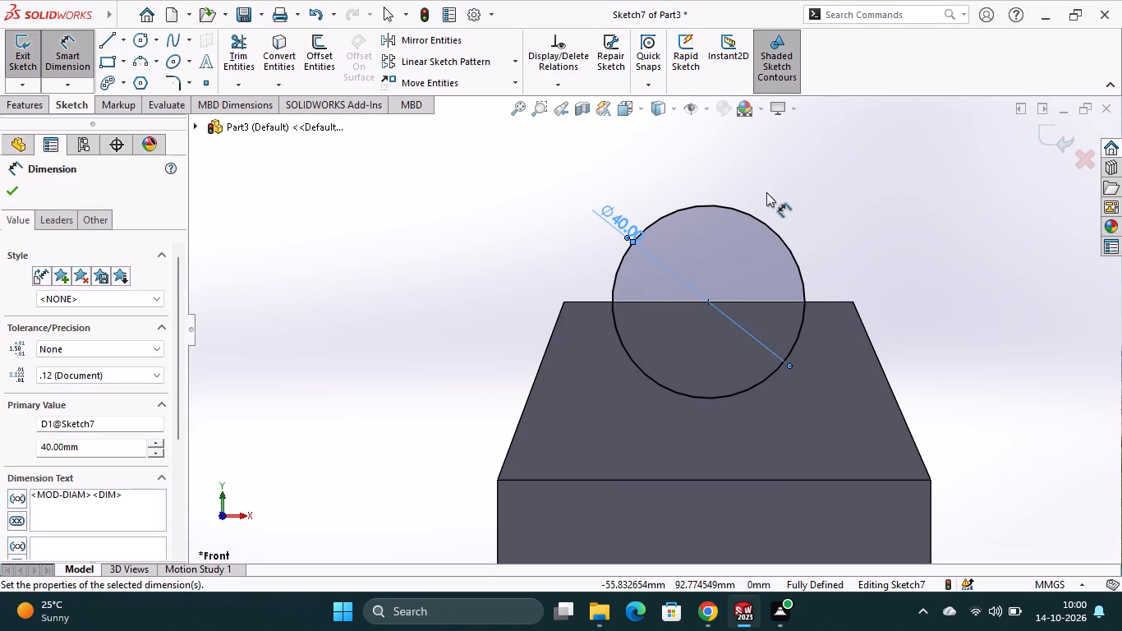
pyautogui.press('Escape')
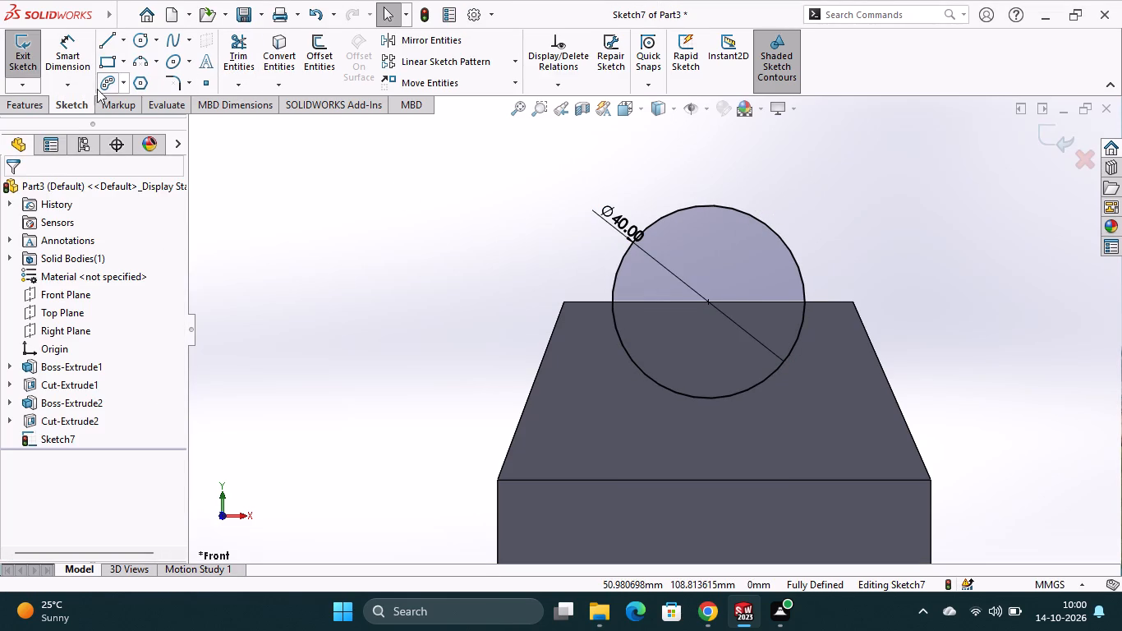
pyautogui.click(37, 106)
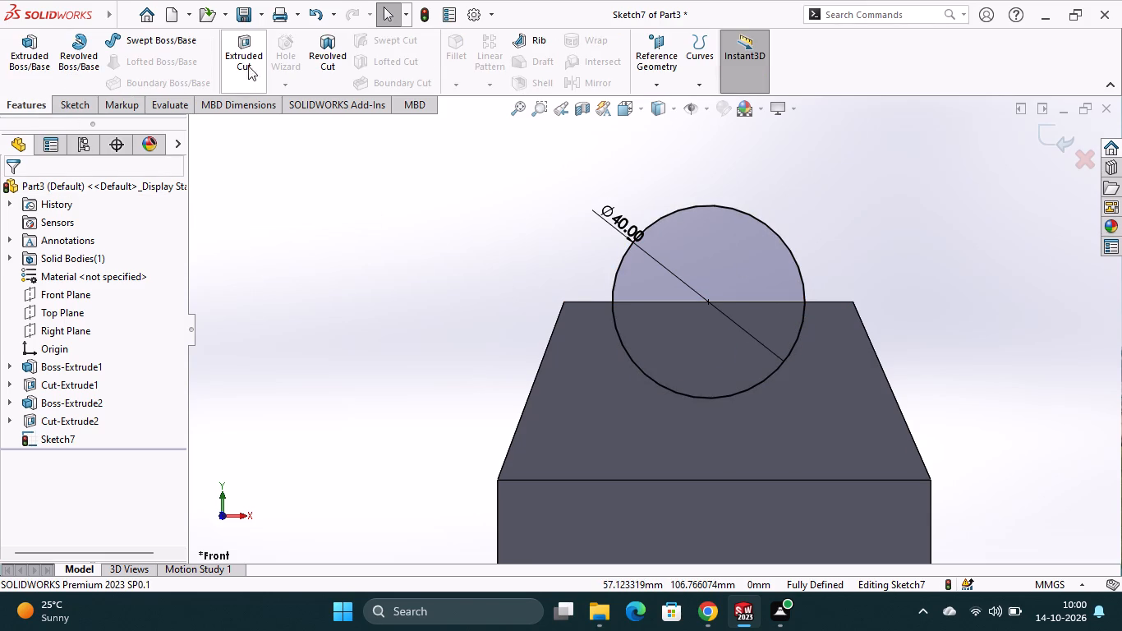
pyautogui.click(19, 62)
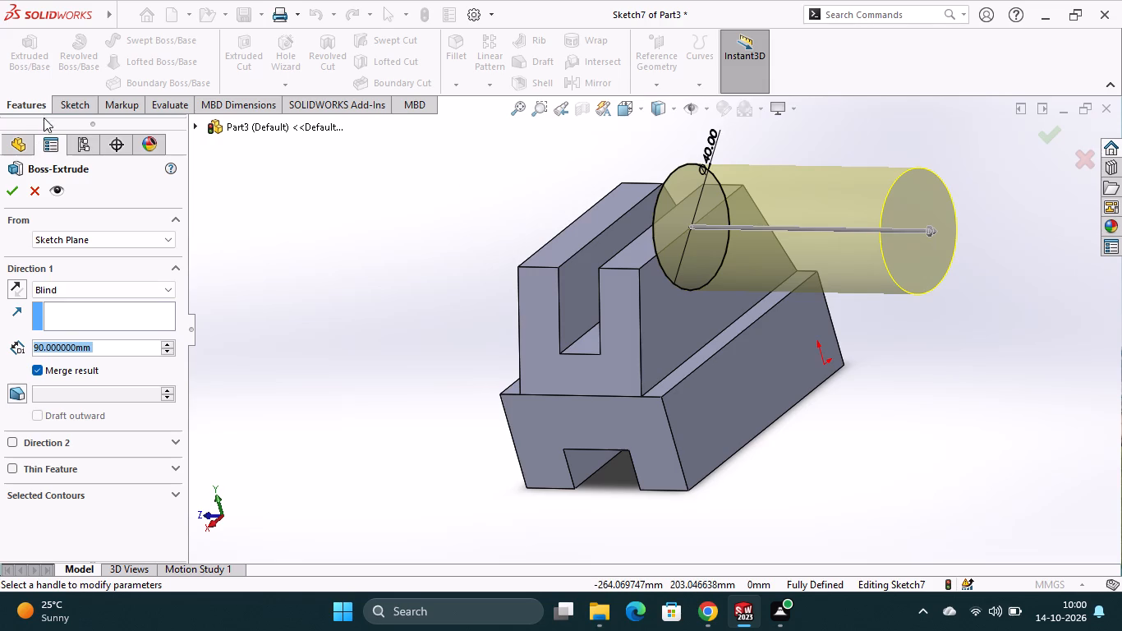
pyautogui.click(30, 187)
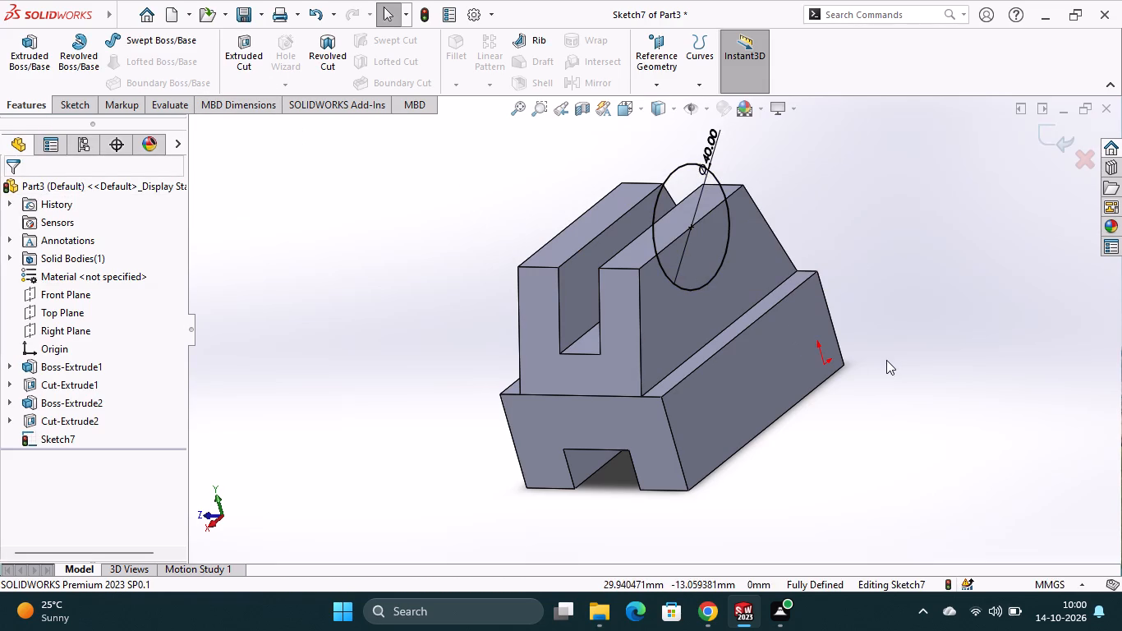
# Draw a horizontal 40 mm line across the circle's diameter, along the top edge of the upper section.
pyautogui.moveTo(886, 360); pyautogui.dragTo(941, 353, button='middle')
pyautogui.scroll(1, 911, 354)
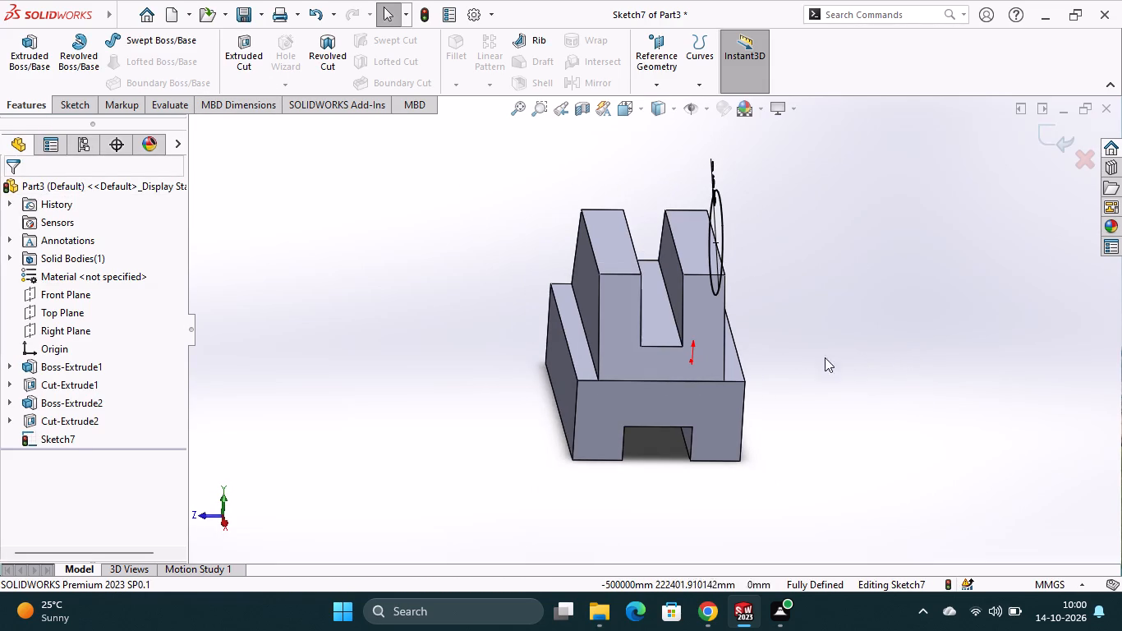
pyautogui.click(48, 433)
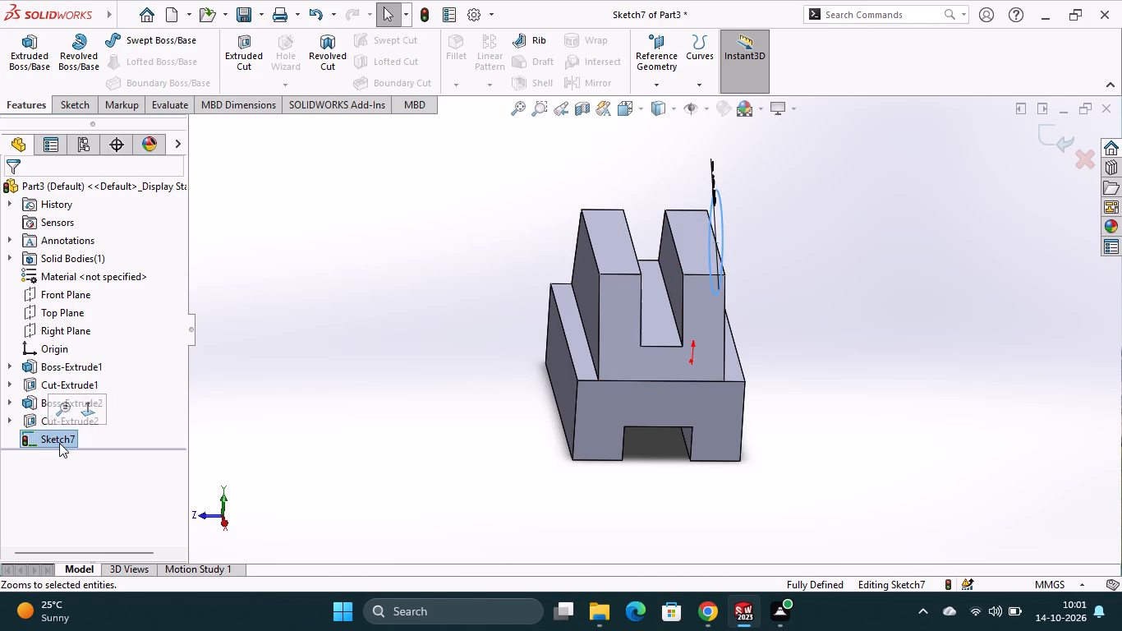
pyautogui.moveTo(789, 322); pyautogui.dragTo(675, 339, button='middle')
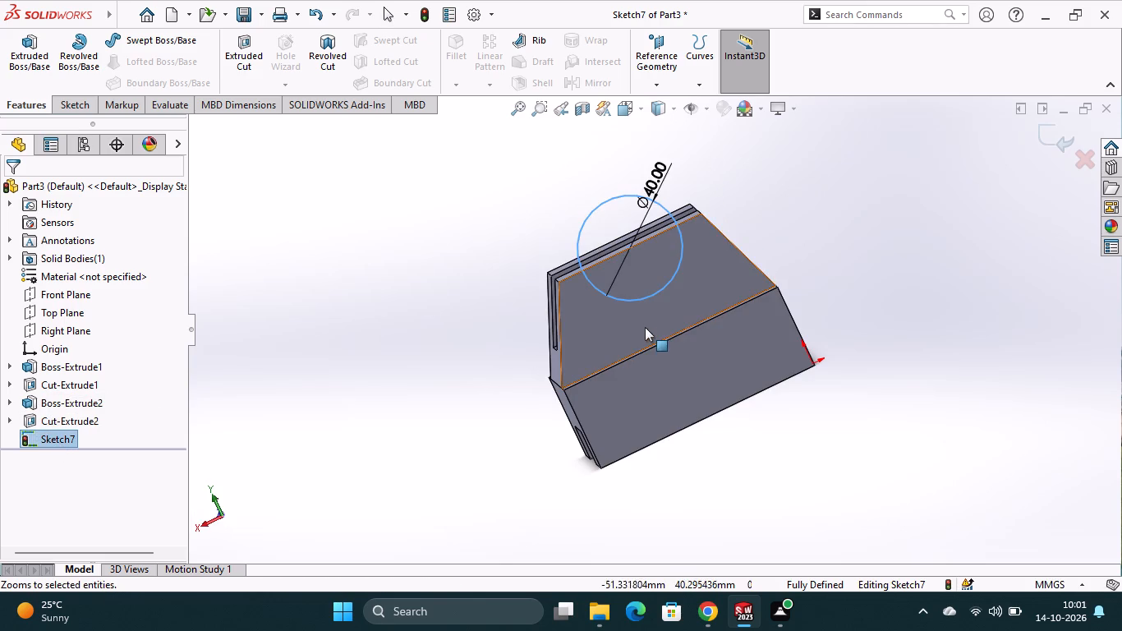
pyautogui.click(205, 522)
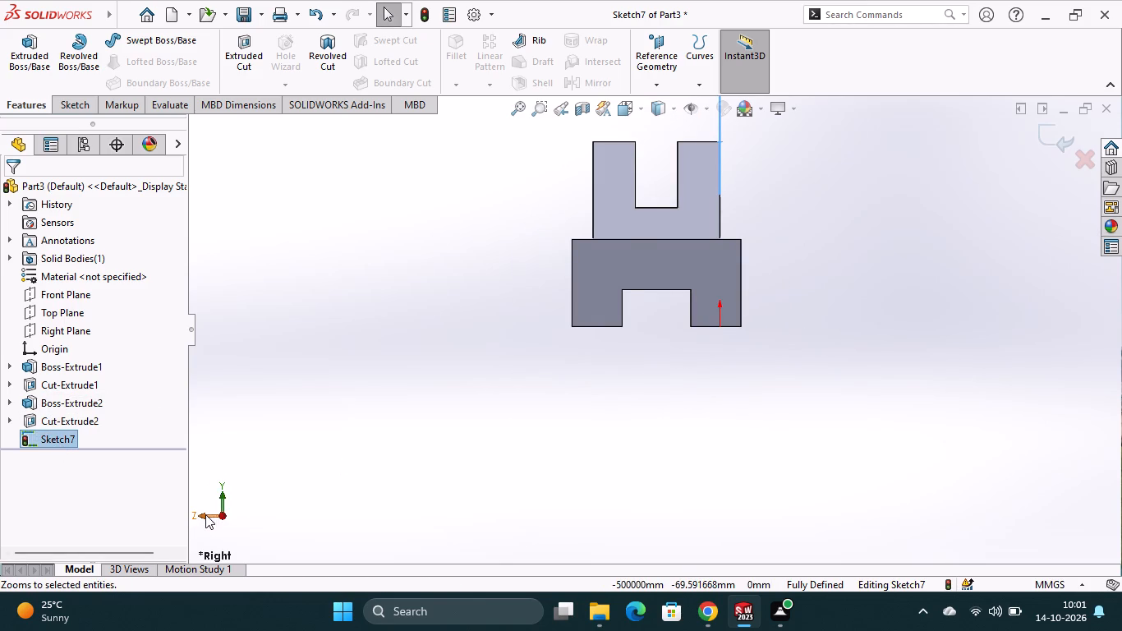
pyautogui.click(205, 514)
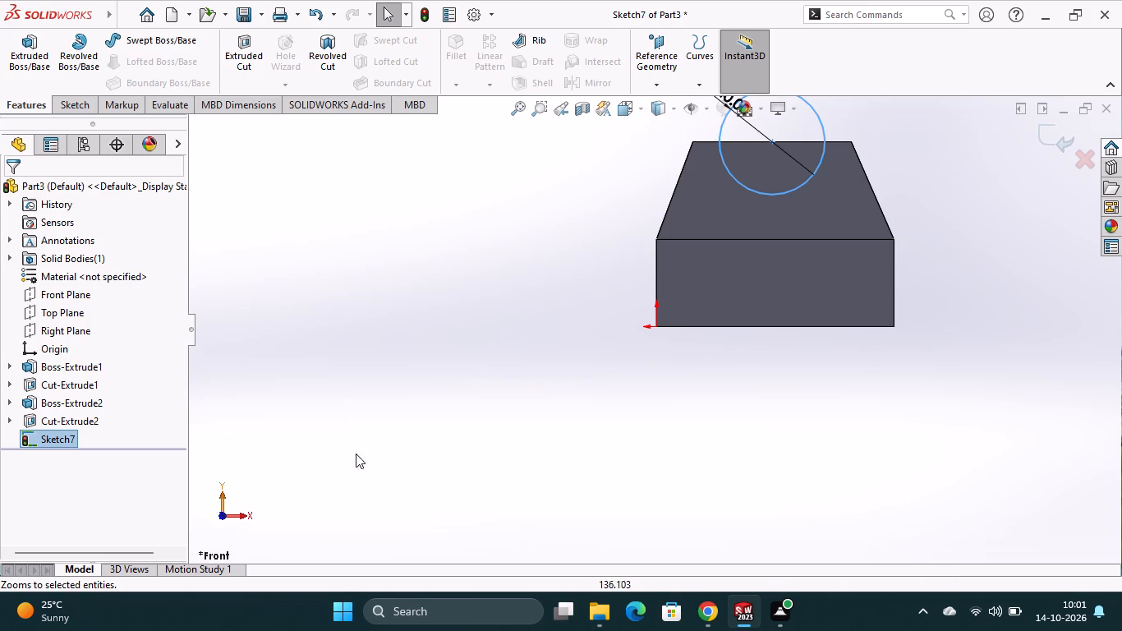
pyautogui.scroll(-5, 783, 178)
pyautogui.scroll(4, 764, 236)
pyautogui.scroll(-4, 718, 191)
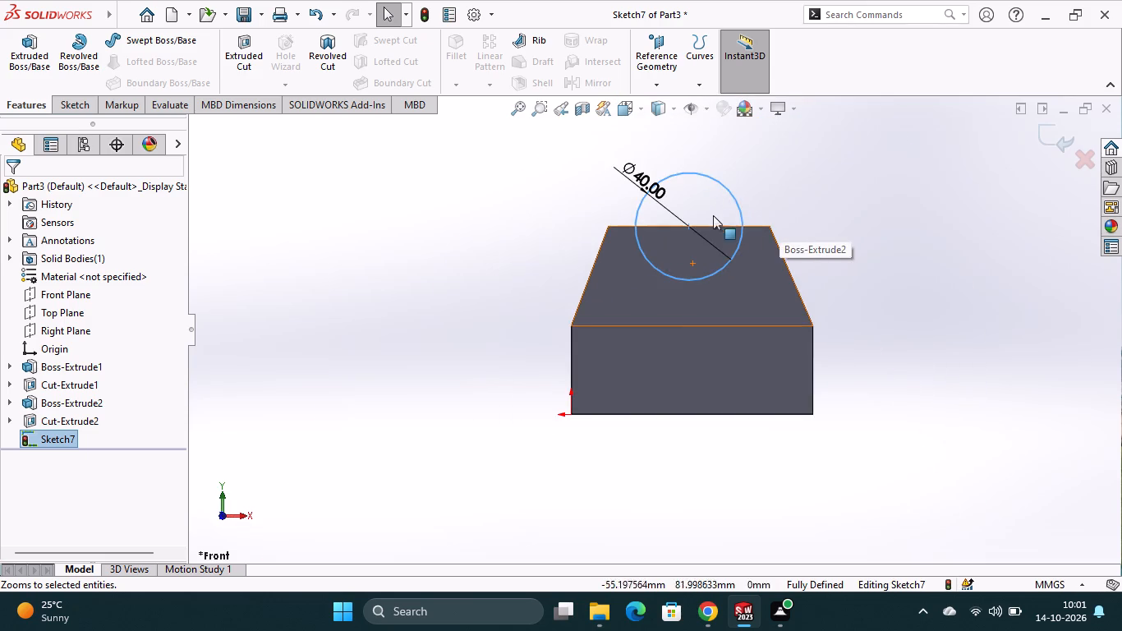
pyautogui.scroll(-3, 713, 215)
pyautogui.scroll(2, 618, 300)
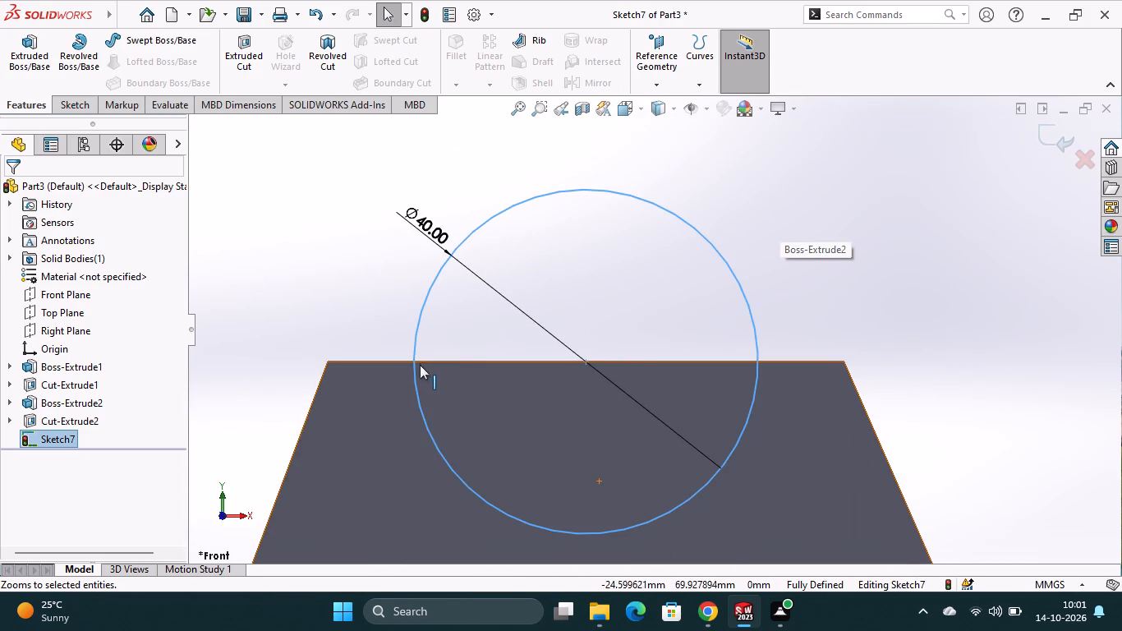
pyautogui.click(76, 102)
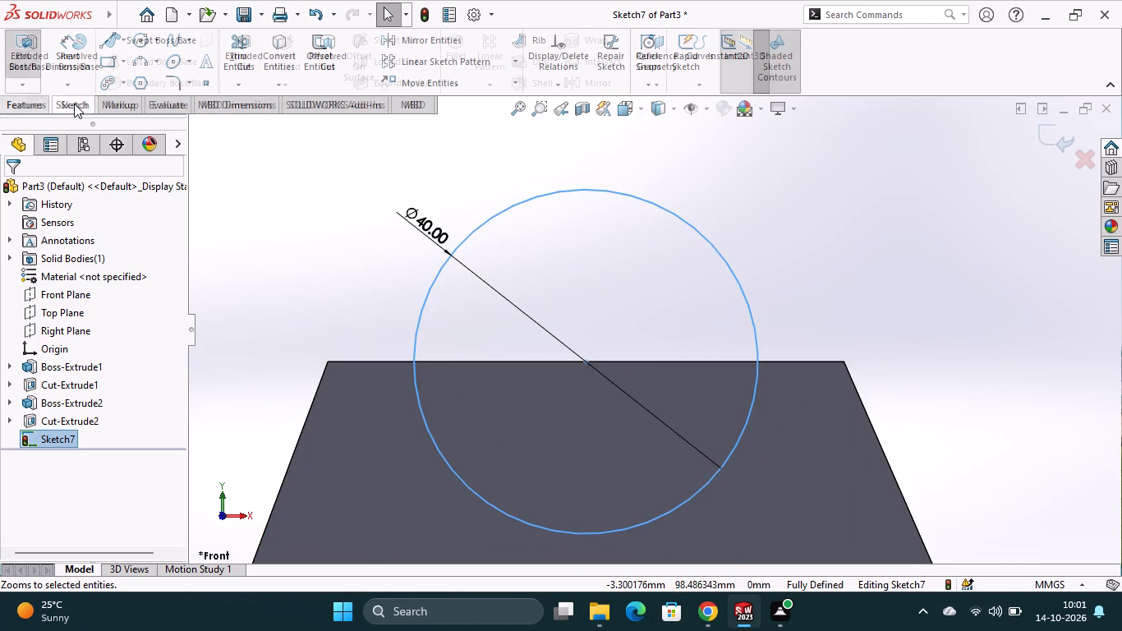
pyautogui.click(109, 41)
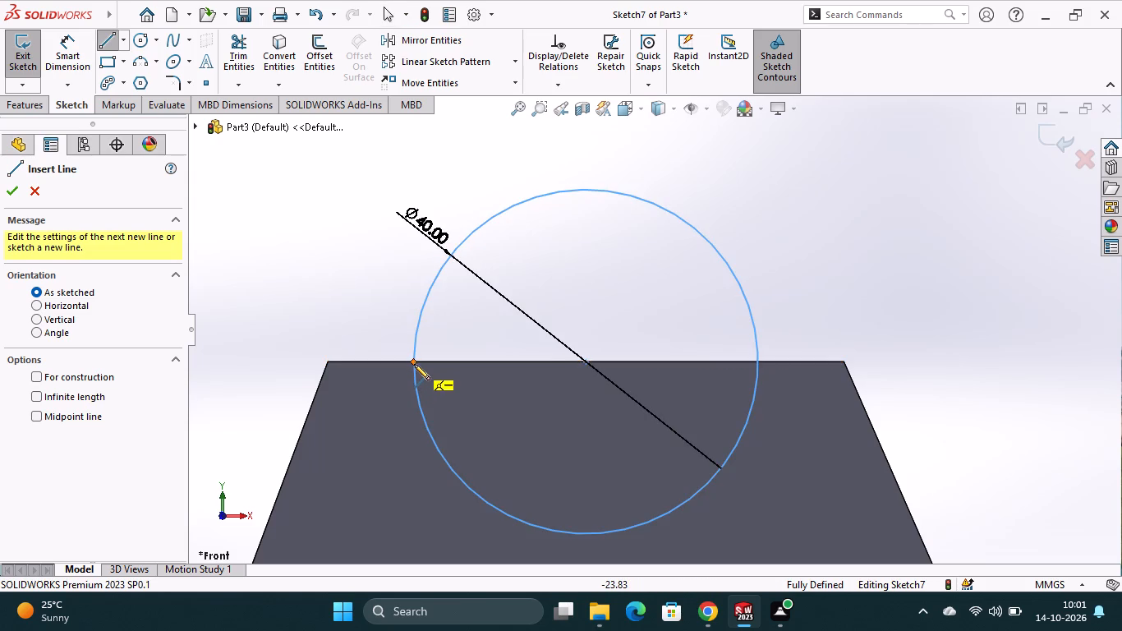
pyautogui.click(414, 362)
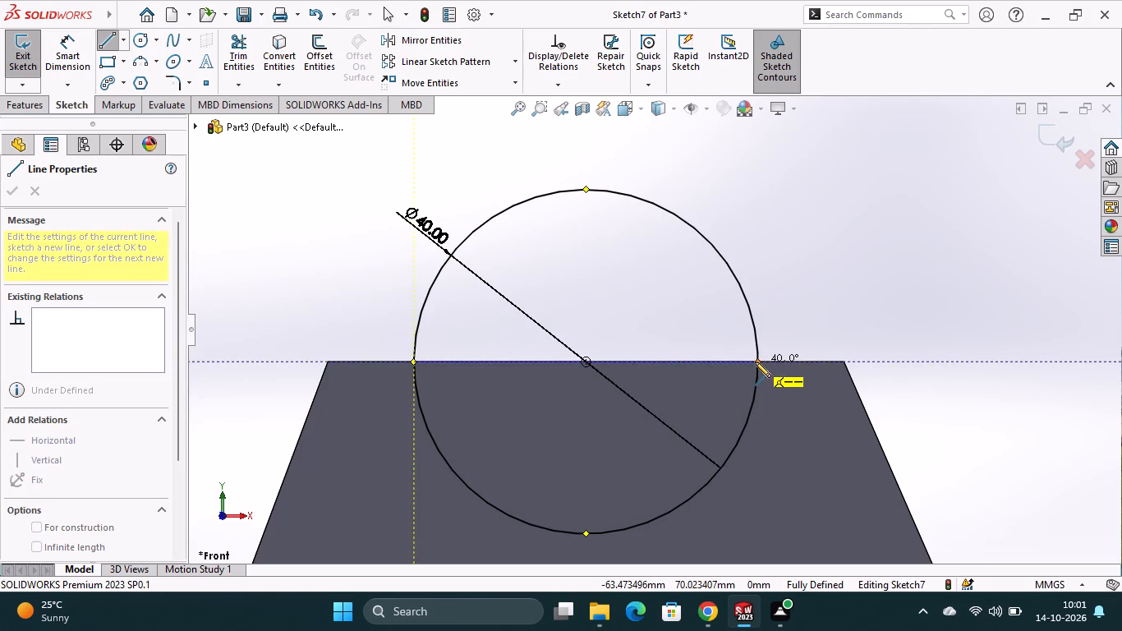
pyautogui.click(756, 361)
pyautogui.press('Escape')
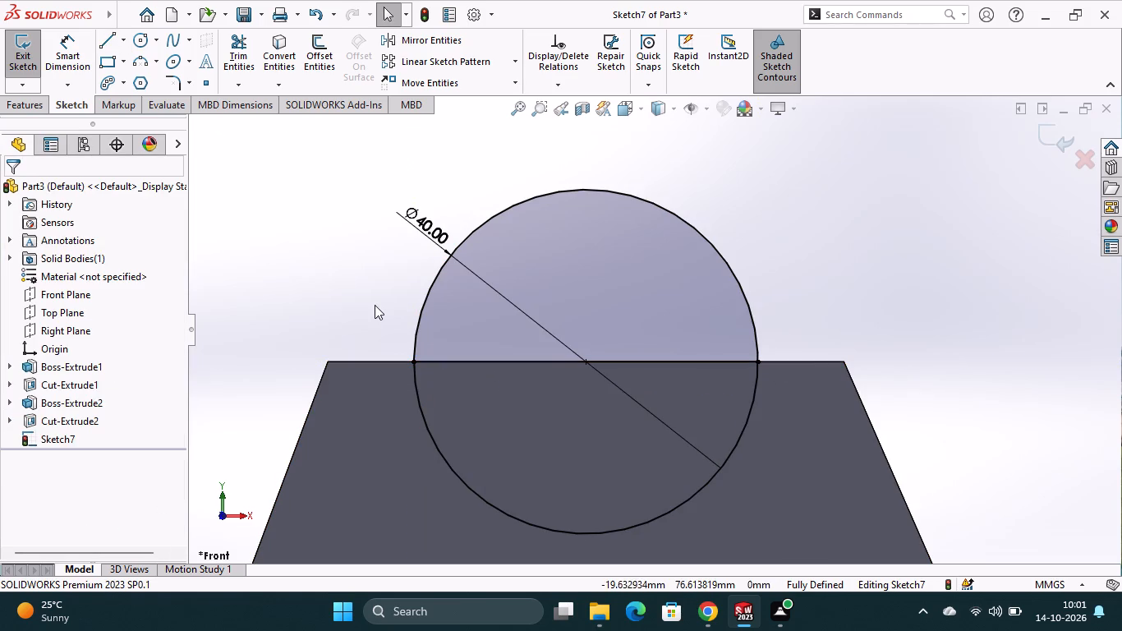
# Trim away the half of the circle above the horizontal line, using Trim to closest.
pyautogui.click(239, 67)
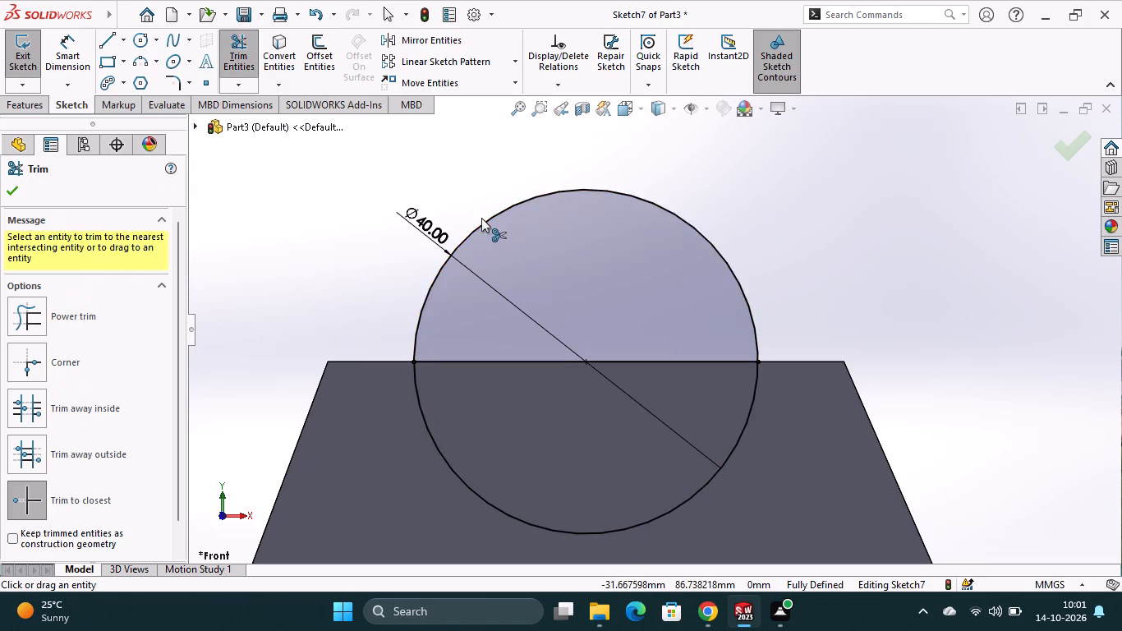
pyautogui.click(485, 224)
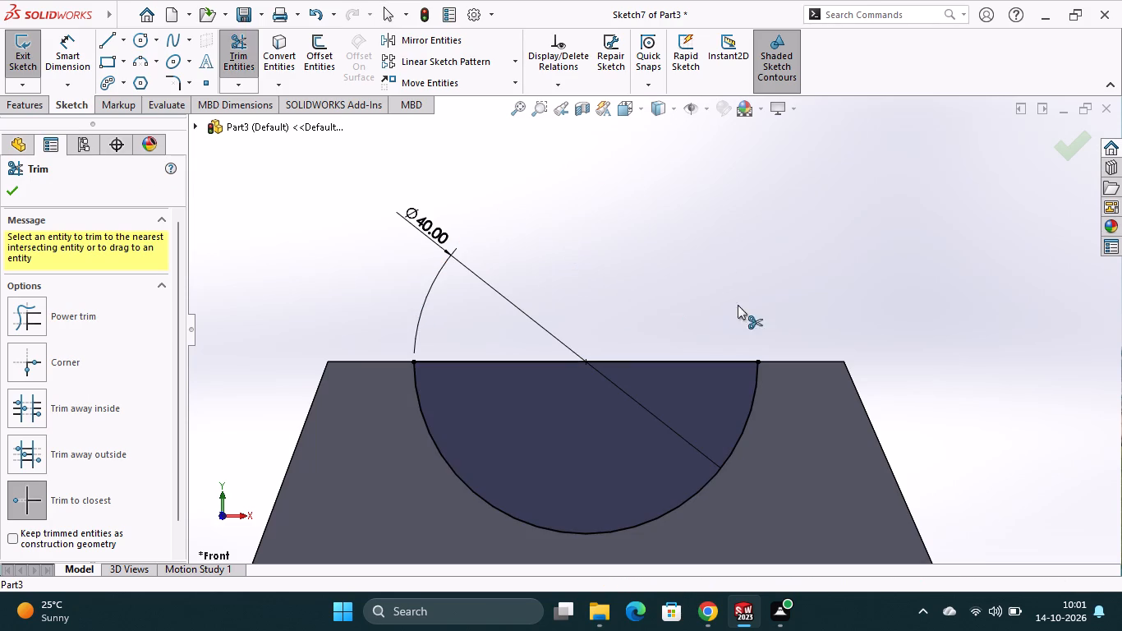
pyautogui.click(1064, 156)
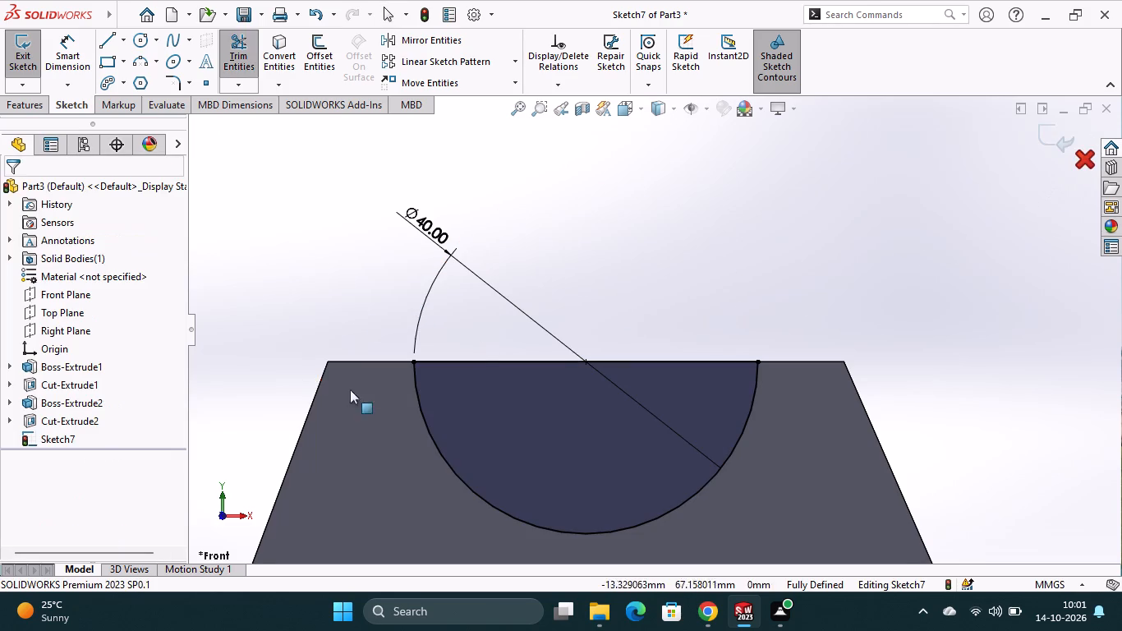
# Cut the semicircular profile Through All across both legs of the upper section.
pyautogui.click(33, 107)
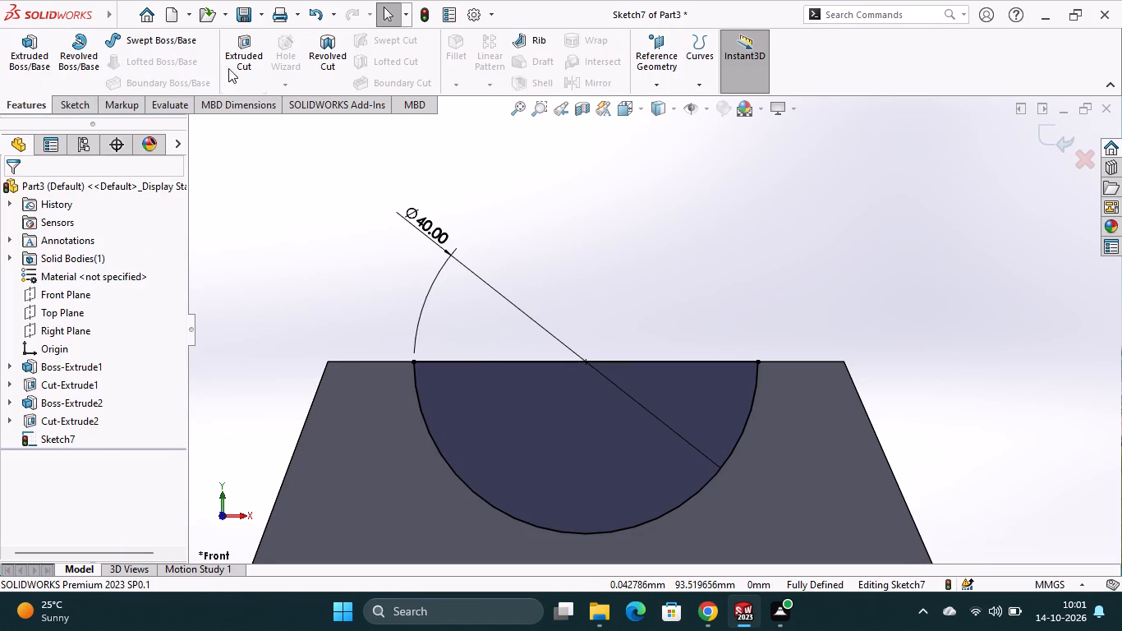
pyautogui.click(241, 76)
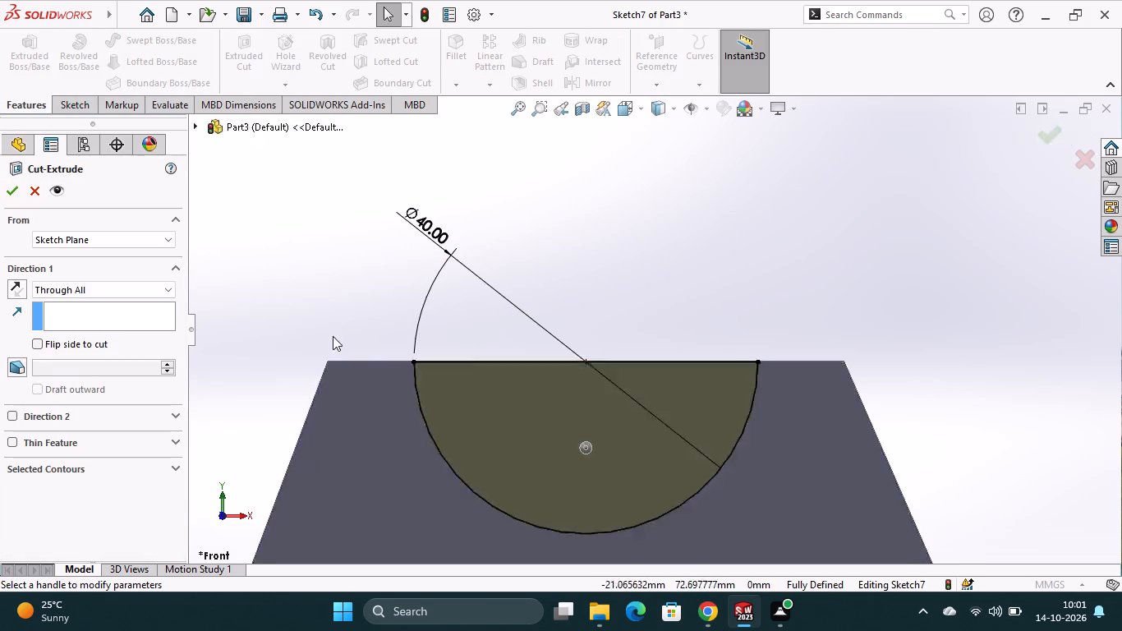
pyautogui.moveTo(862, 260); pyautogui.dragTo(818, 336, button='middle')
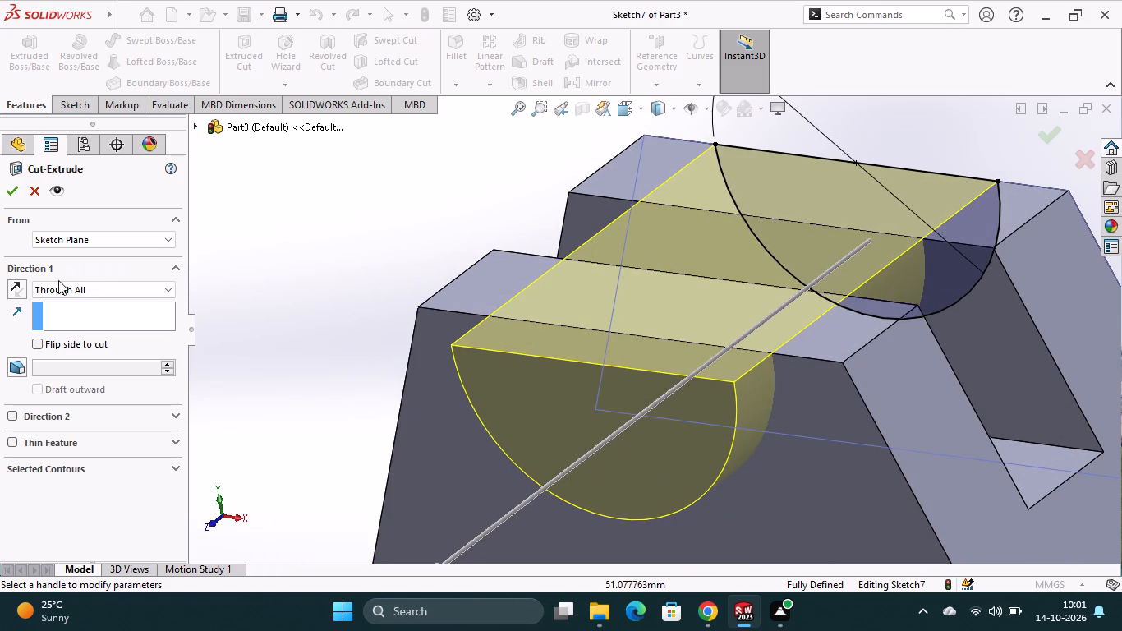
pyautogui.click(14, 189)
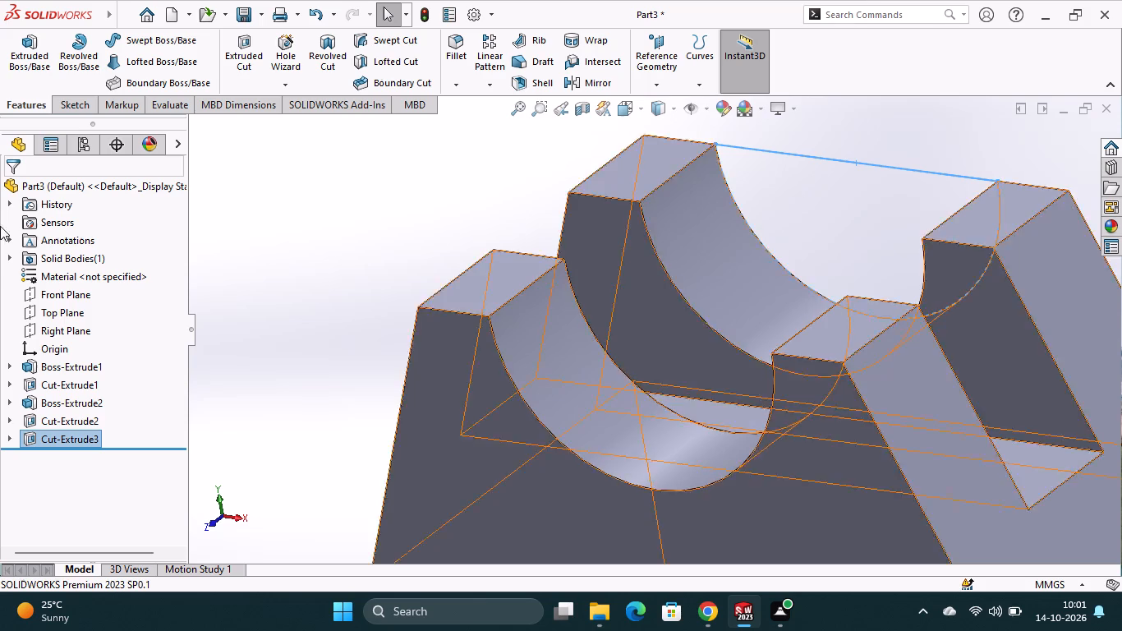
# Examine the finished semicircular cut and the notched upper section from the front, side, end and above.
pyautogui.press('Escape')
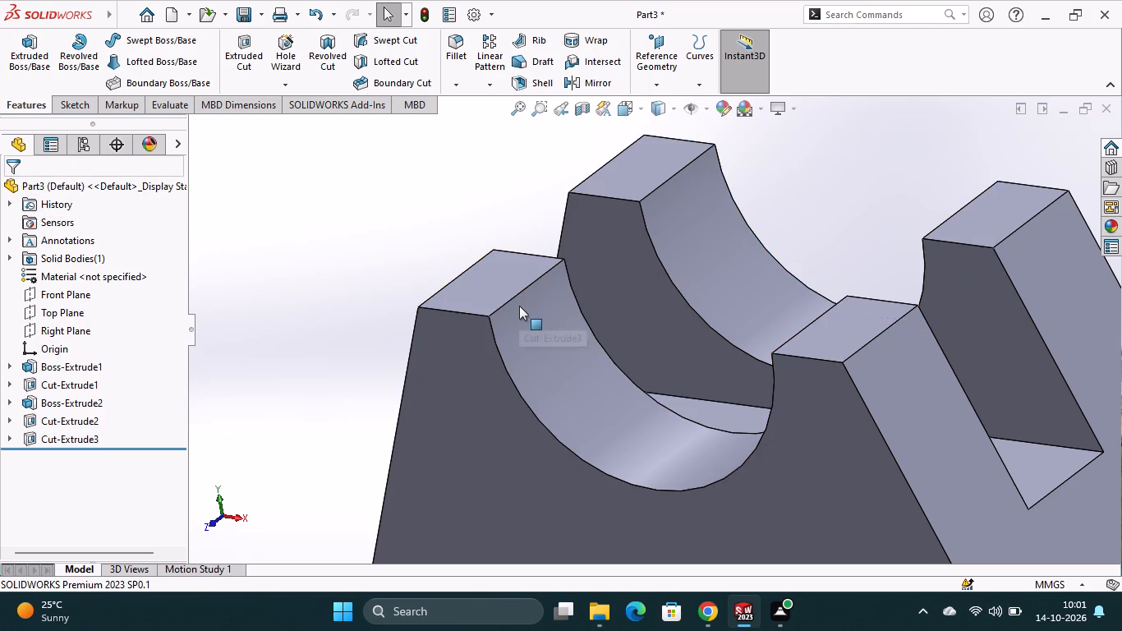
pyautogui.scroll(3, 1005, 509)
pyautogui.moveTo(1042, 362); pyautogui.dragTo(994, 403, button='middle')
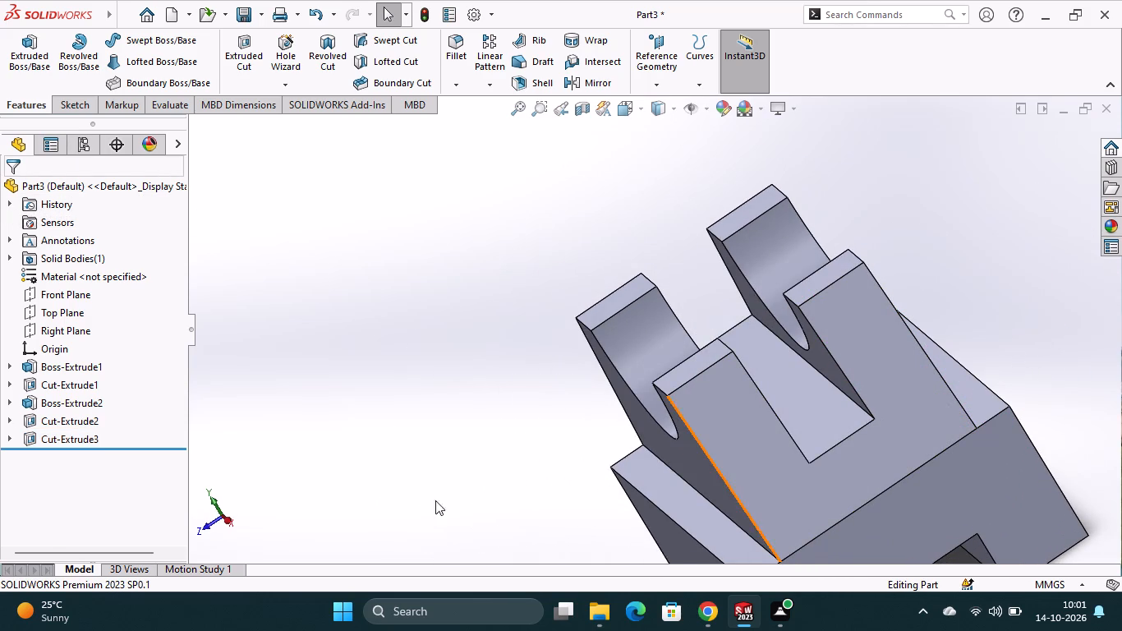
pyautogui.click(208, 529)
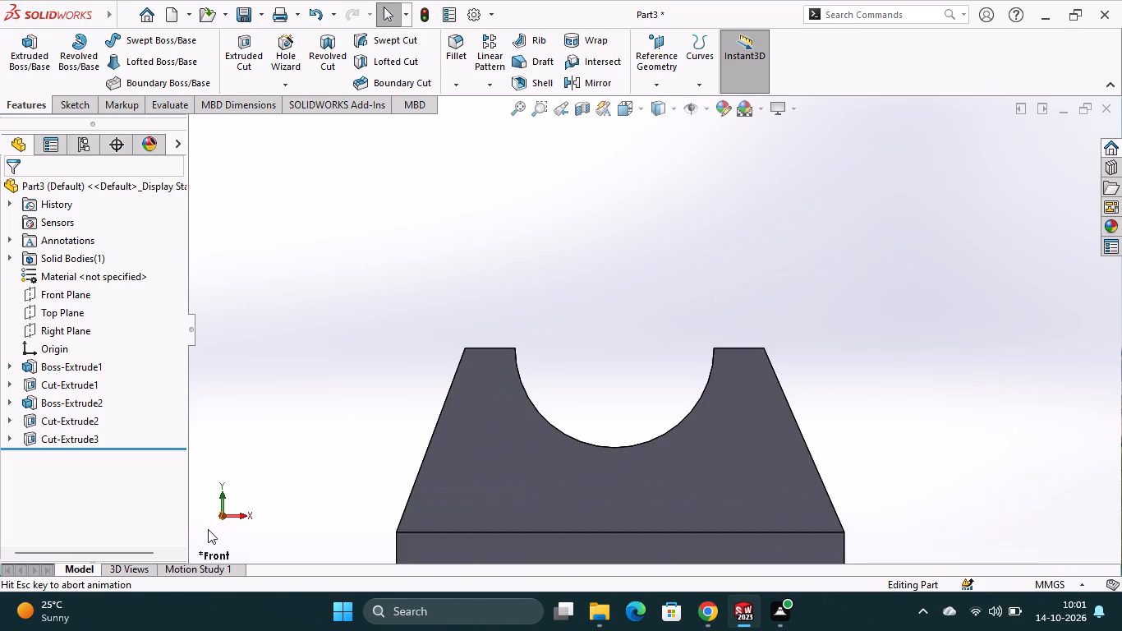
pyautogui.click(241, 514)
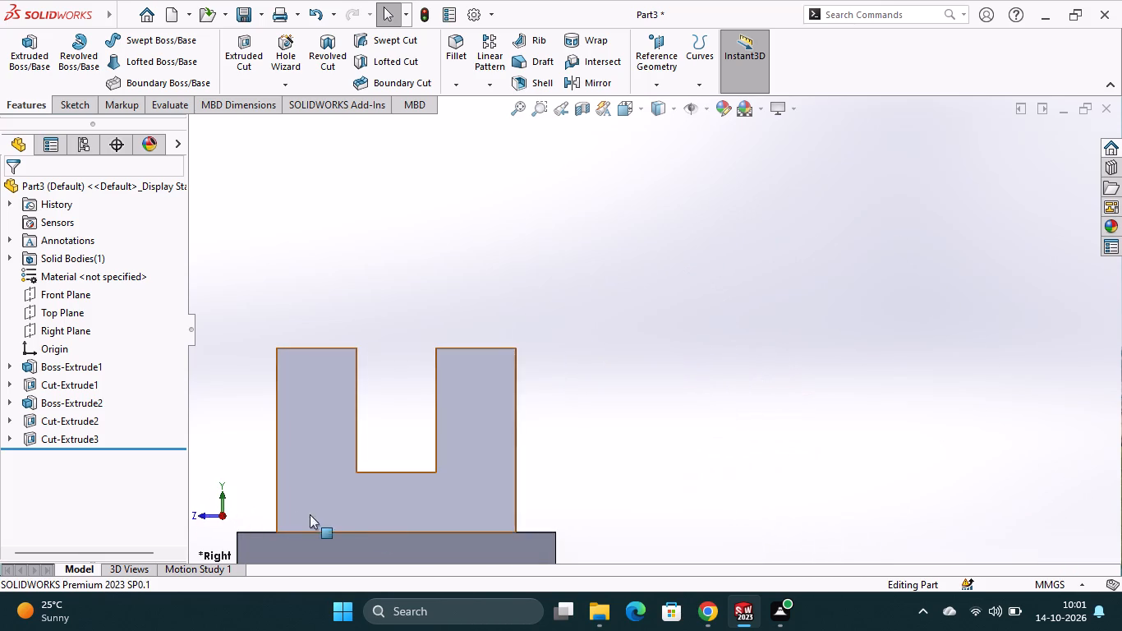
pyautogui.moveTo(515, 452); pyautogui.dragTo(582, 472, button='middle')
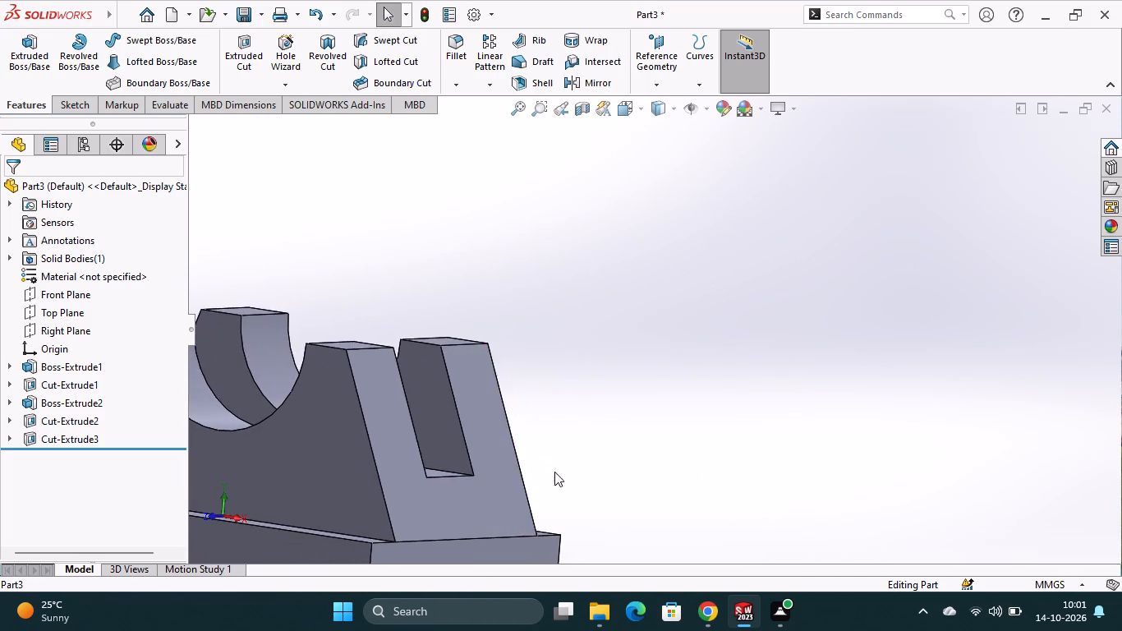
pyautogui.scroll(4, 514, 471)
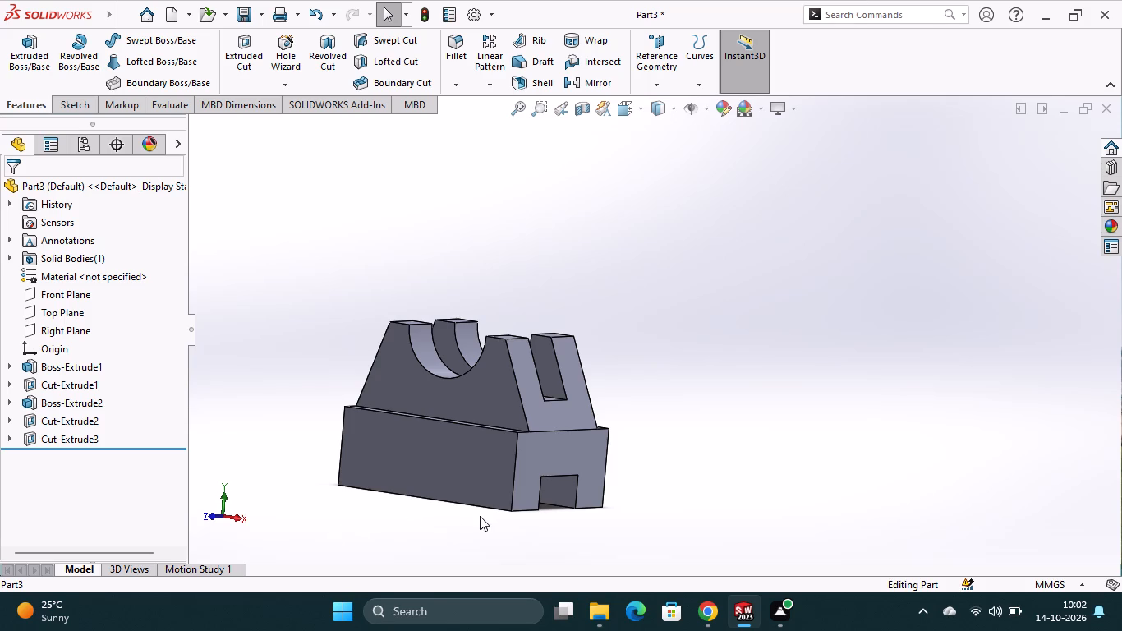
pyautogui.moveTo(480, 516); pyautogui.dragTo(438, 523, button='middle')
pyautogui.moveTo(484, 511); pyautogui.dragTo(447, 516, button='middle')
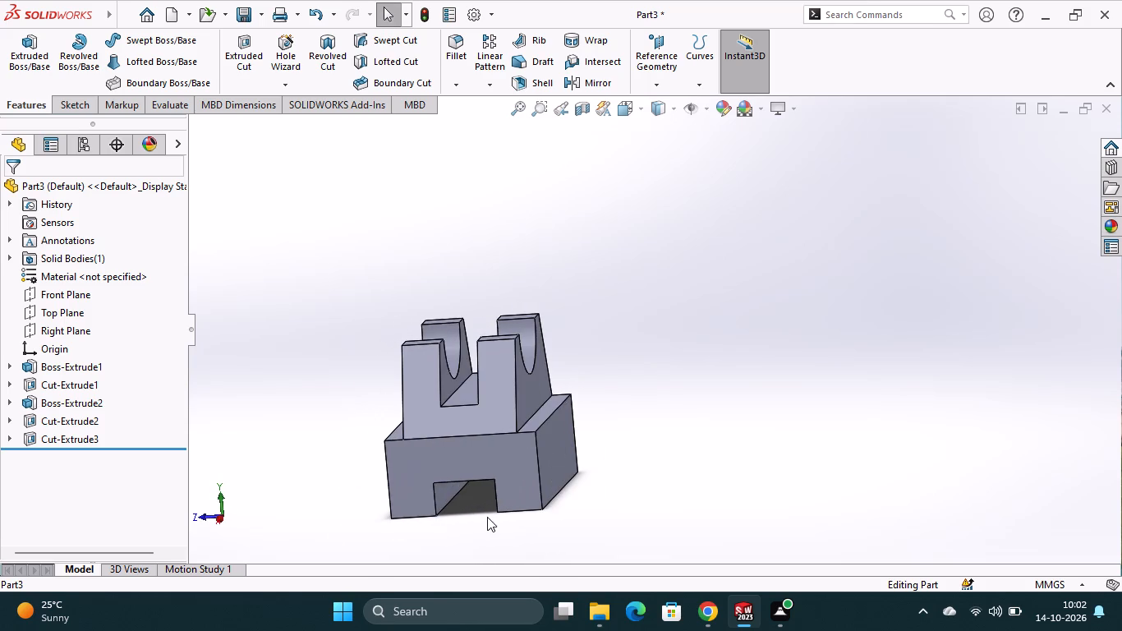
pyautogui.moveTo(490, 519); pyautogui.dragTo(498, 525, button='middle')
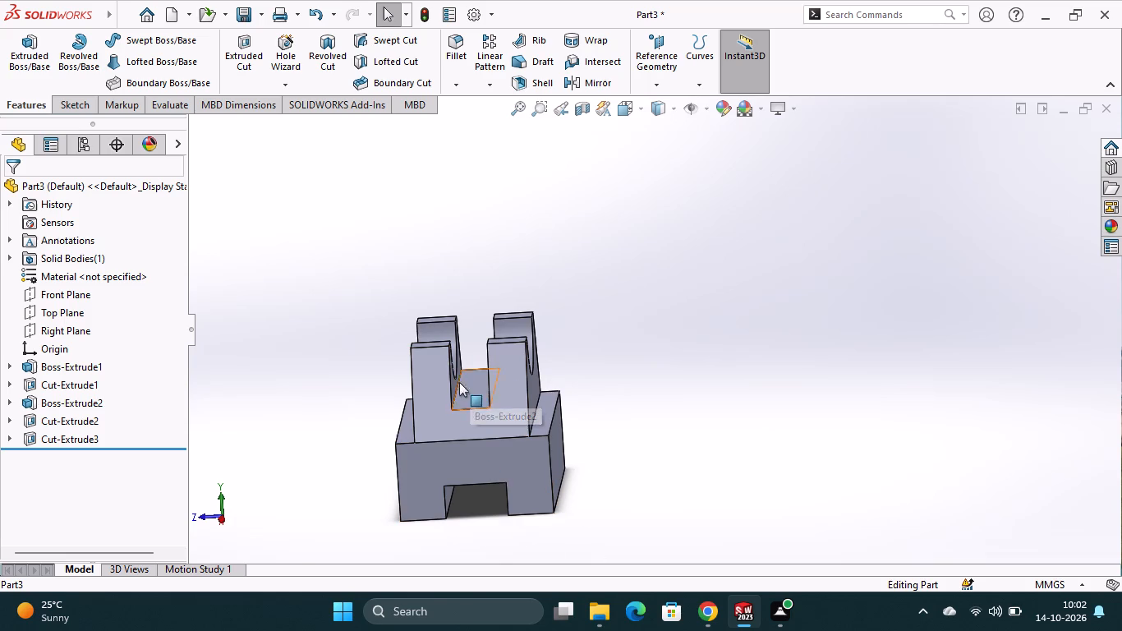
pyautogui.moveTo(389, 394); pyautogui.dragTo(479, 511, button='middle')
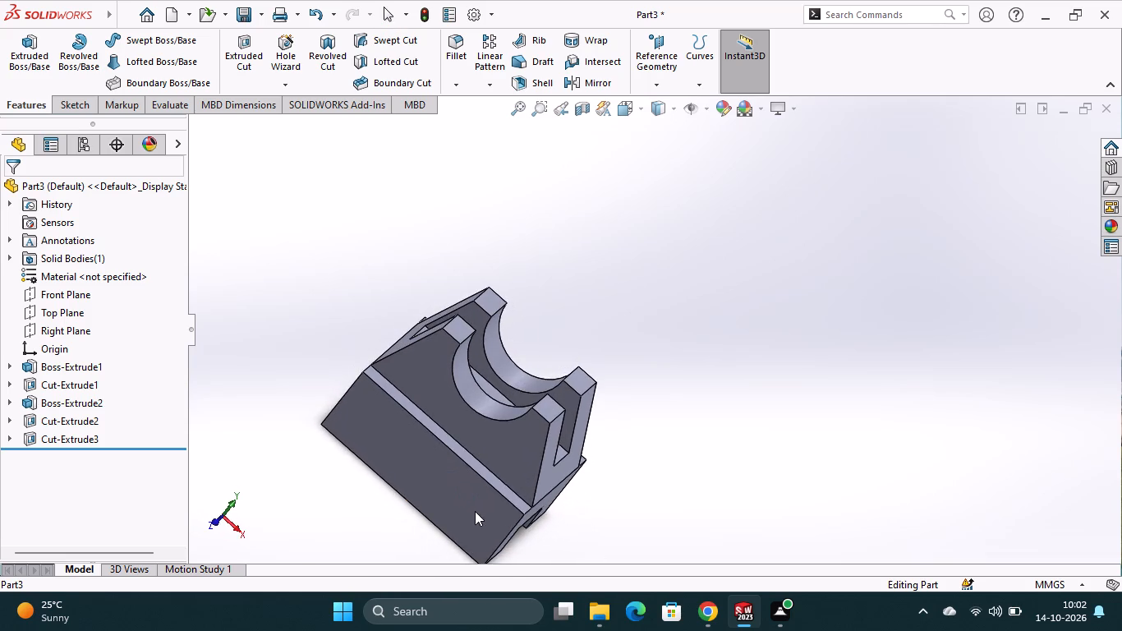
pyautogui.moveTo(375, 472); pyautogui.dragTo(341, 528, button='middle')
pyautogui.moveTo(365, 493); pyautogui.dragTo(354, 497, button='middle')
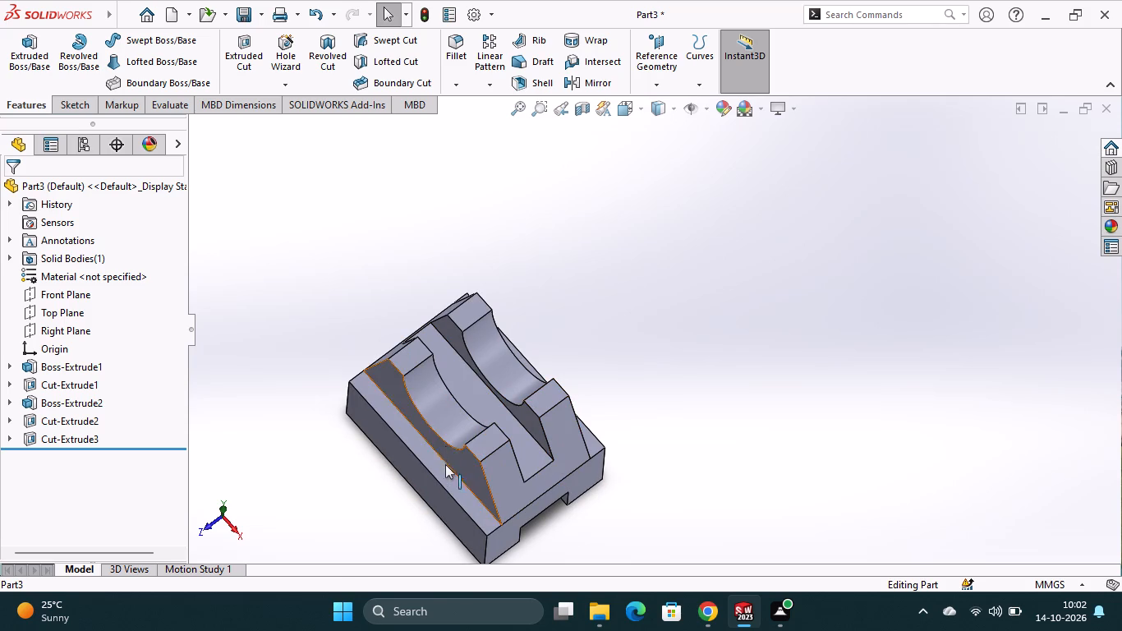
# Open a sketch on the front face of the upper section and start a construction centerline in it.
pyautogui.click(464, 466)
pyautogui.click(540, 416)
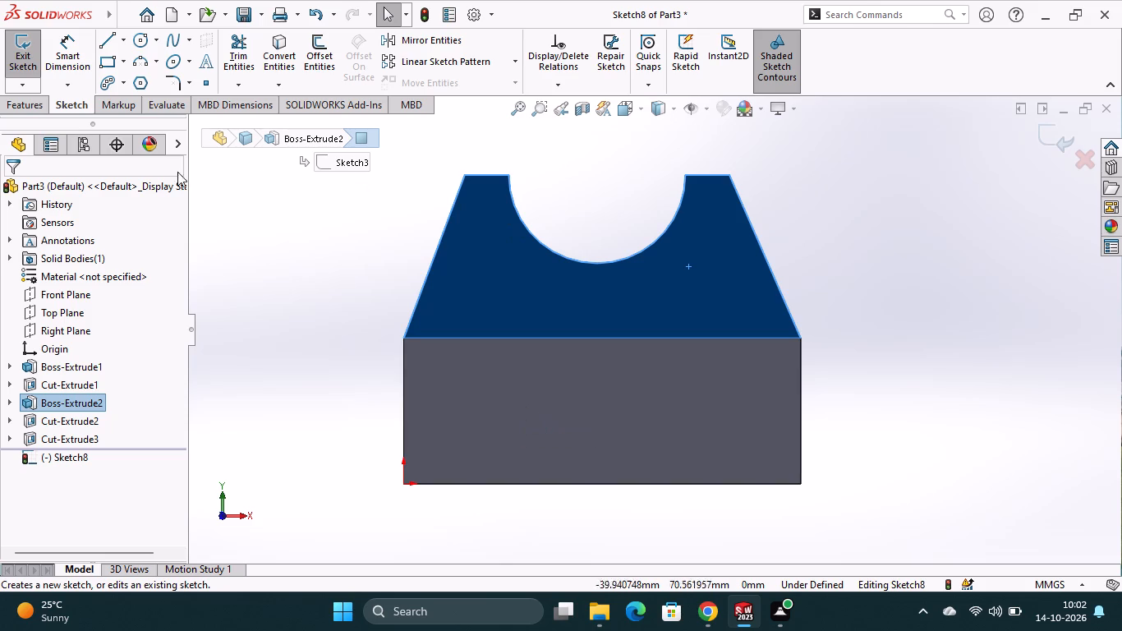
pyautogui.click(126, 63)
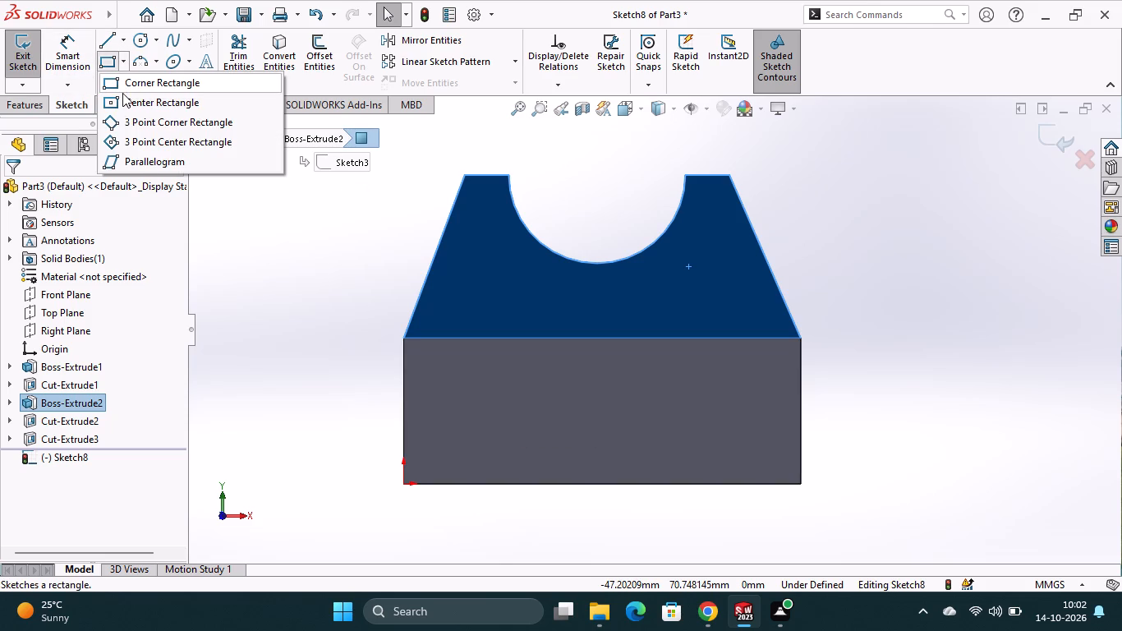
pyautogui.click(122, 42)
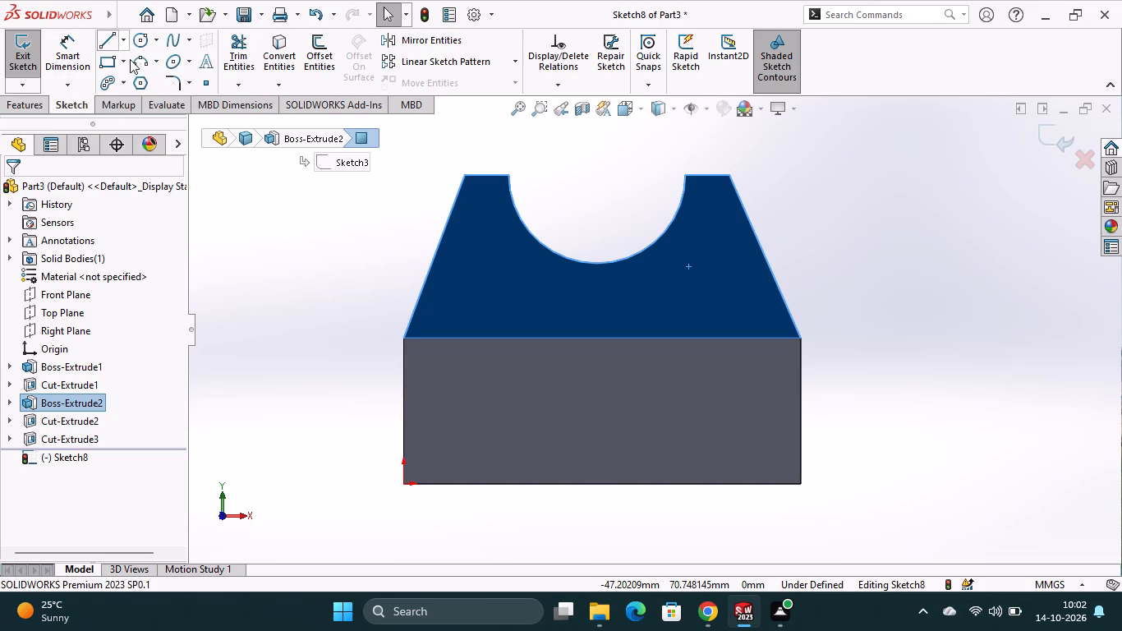
pyautogui.click(117, 39)
pyautogui.click(123, 39)
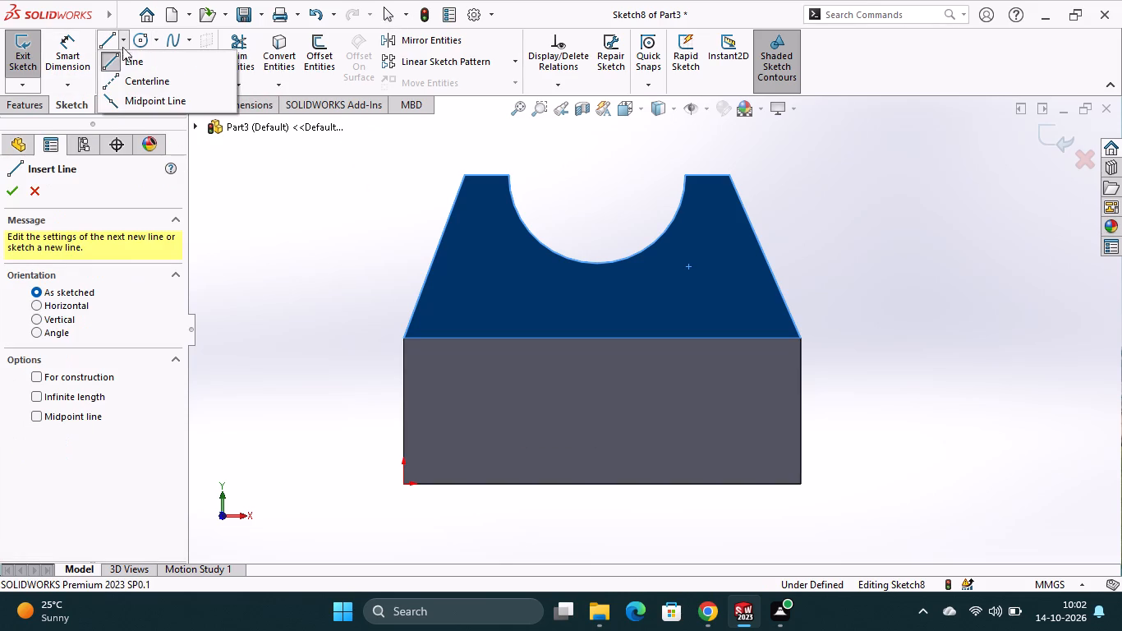
pyautogui.click(126, 81)
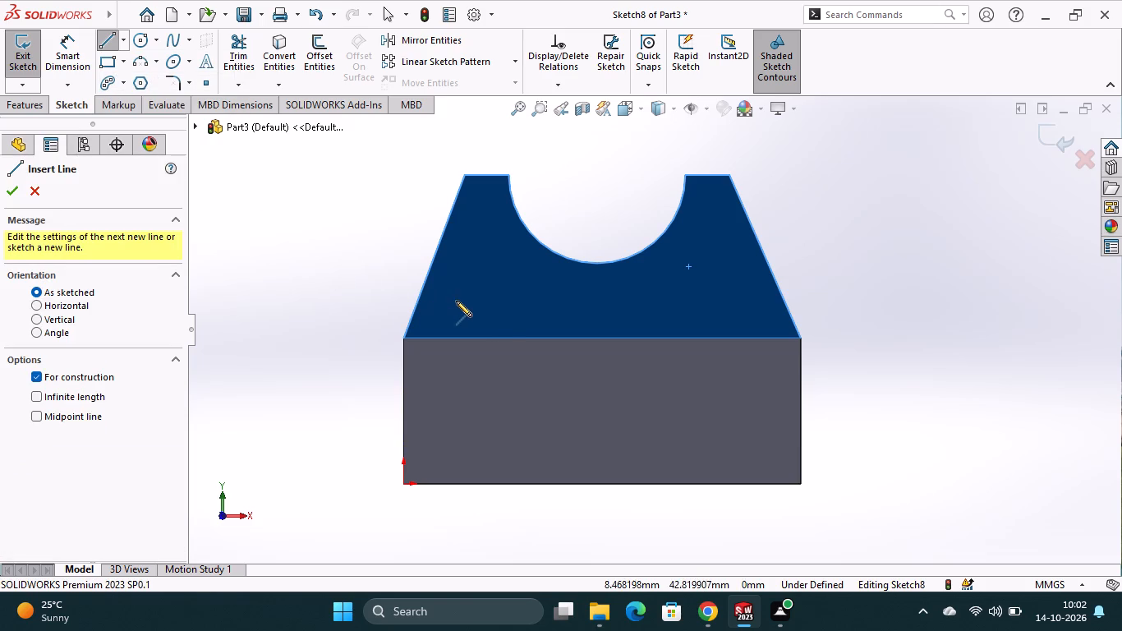
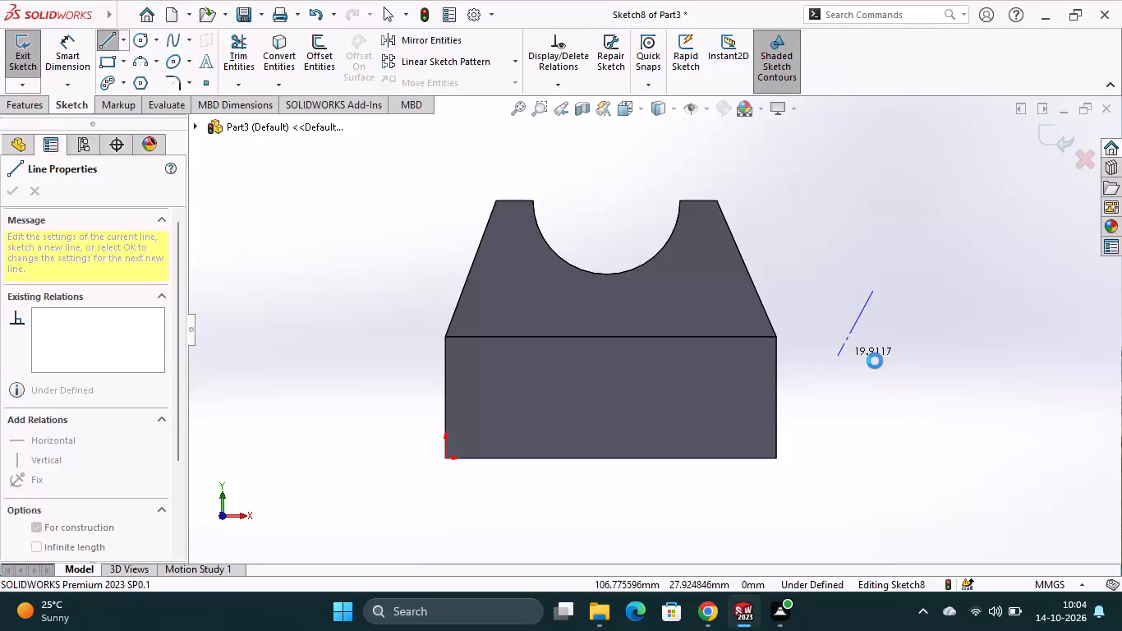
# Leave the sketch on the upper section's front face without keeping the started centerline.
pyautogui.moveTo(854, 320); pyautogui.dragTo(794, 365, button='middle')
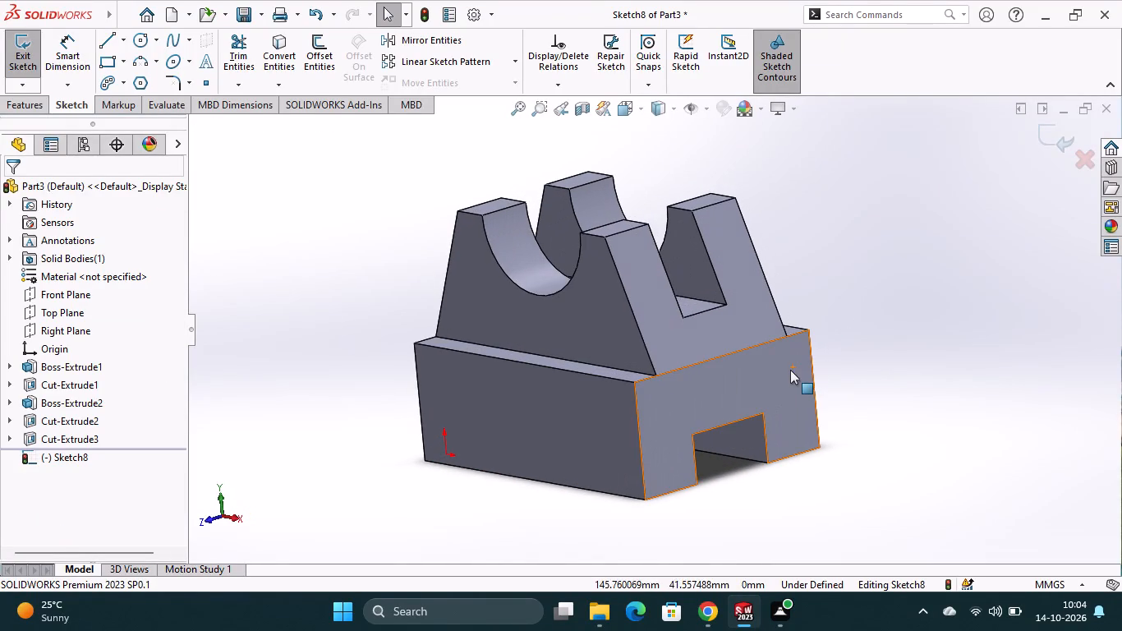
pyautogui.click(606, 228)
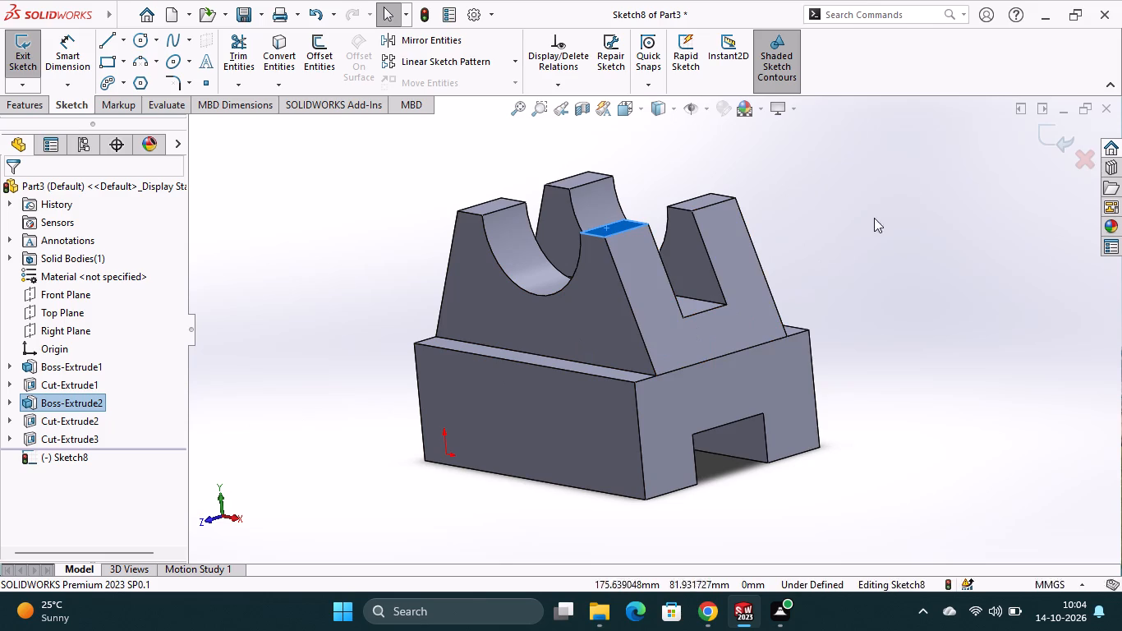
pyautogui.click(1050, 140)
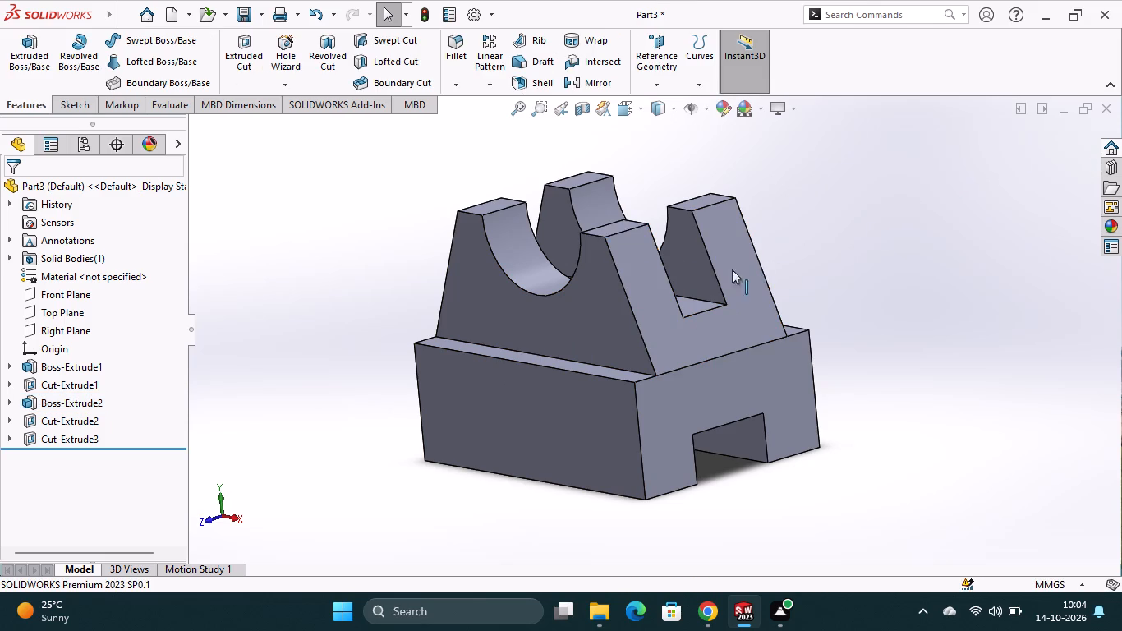
# Open a sketch on a leg's top face and draw a construction centerline about 72 mm long, perpendicular from the block's front edge midpoint.
pyautogui.click(615, 228)
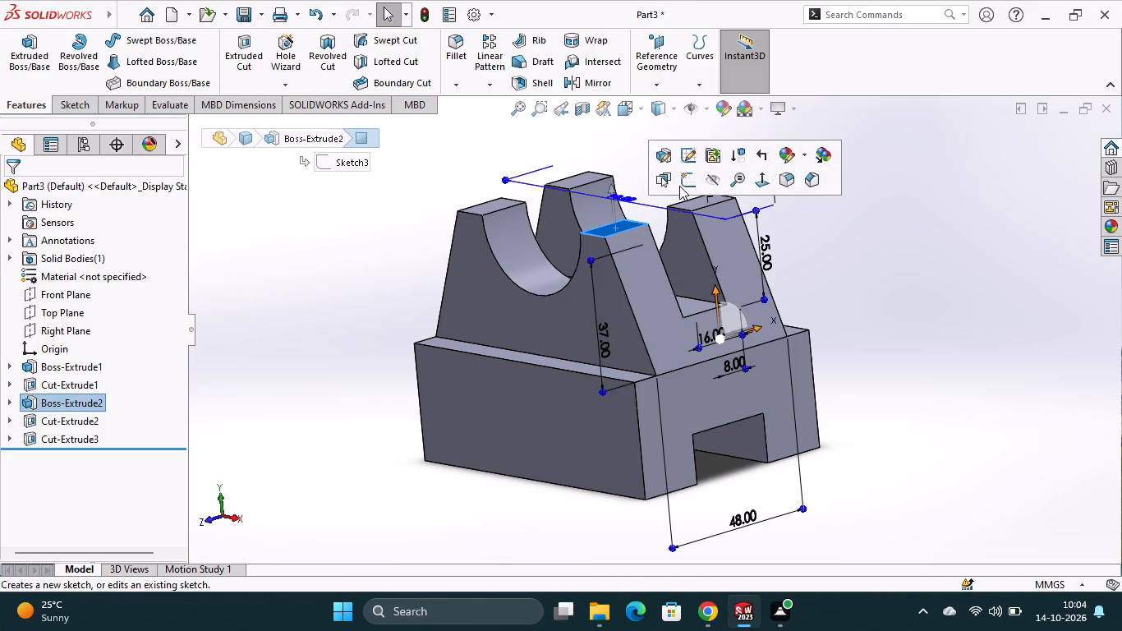
pyautogui.click(679, 186)
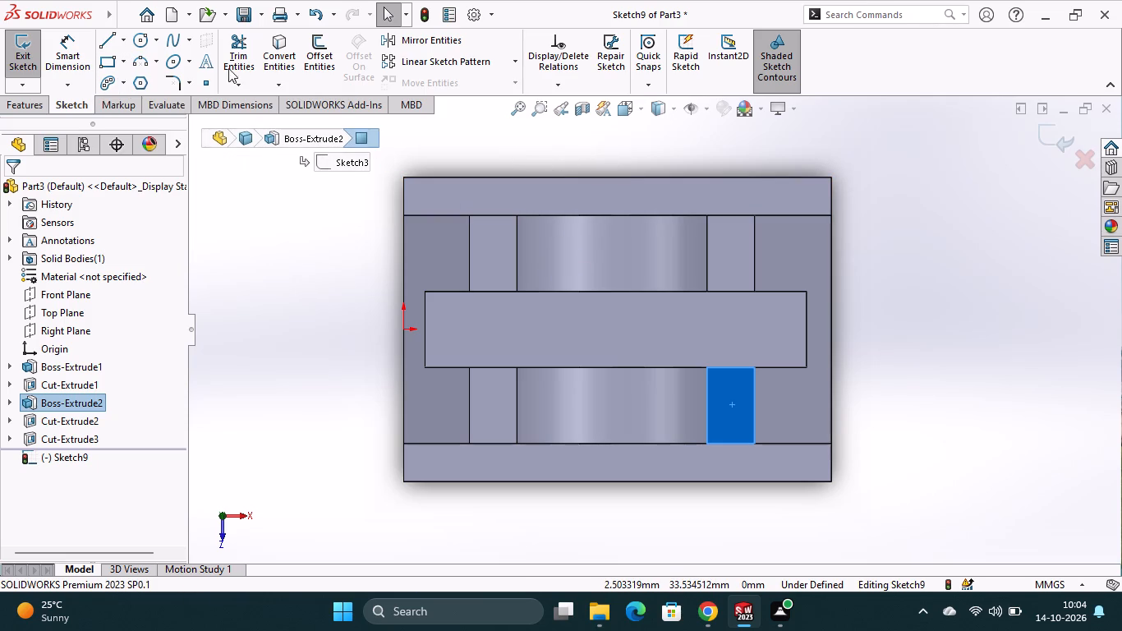
pyautogui.click(126, 42)
pyautogui.click(129, 86)
pyautogui.click(618, 481)
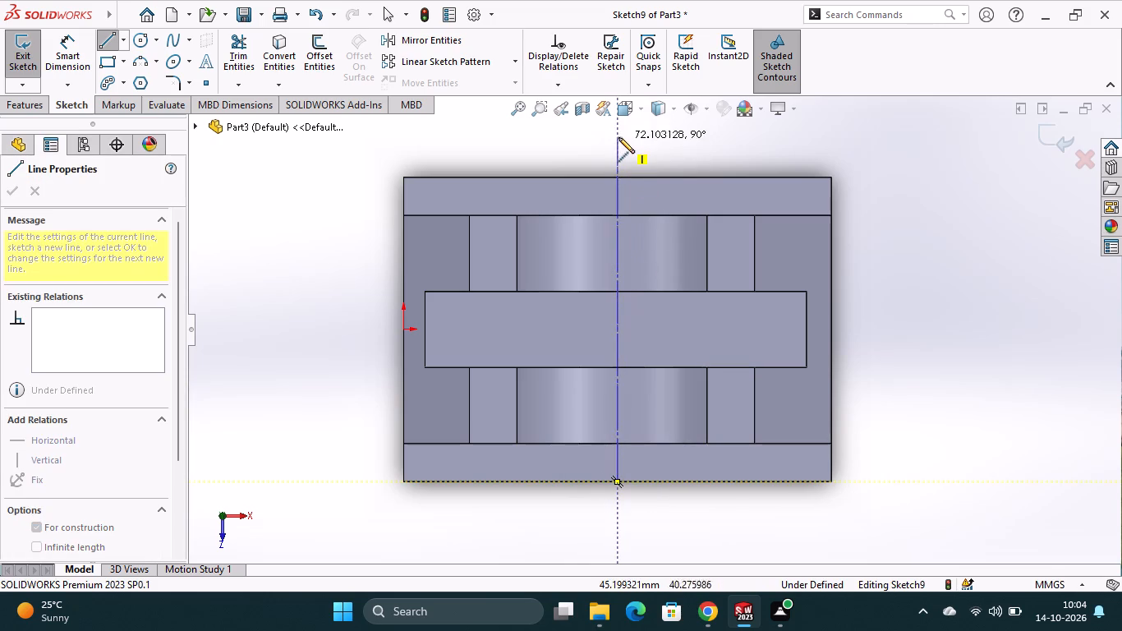
pyautogui.click(618, 134)
pyautogui.press('Escape')
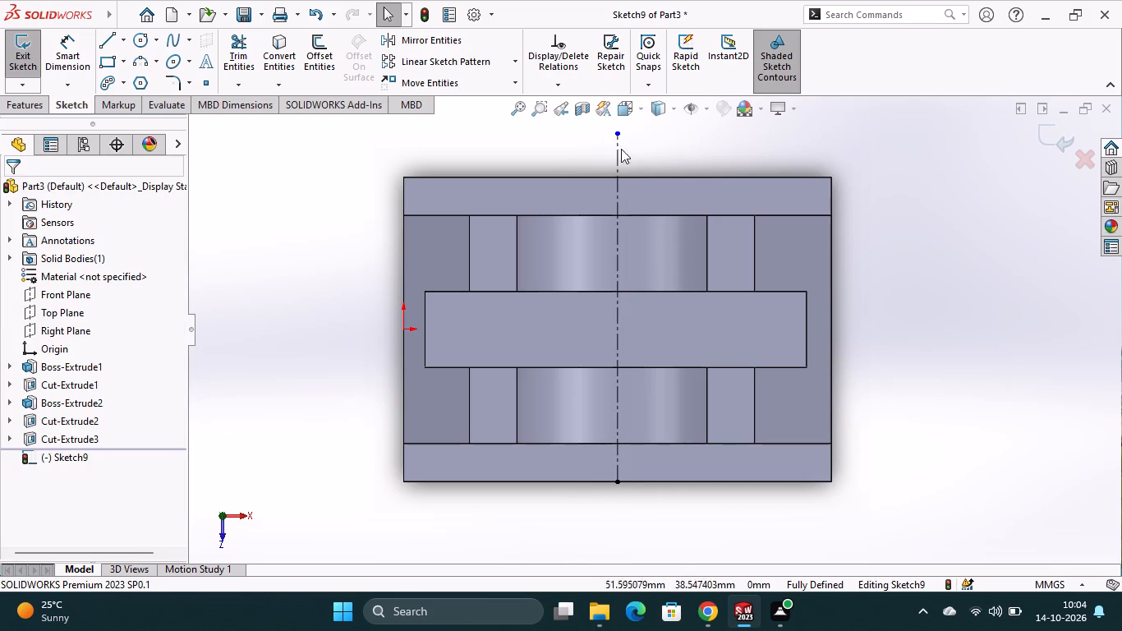
# Sketch corner rectangles across the centerline, about 15 by 14 mm from the block's rear edge and about 15 by 13 mm from its front edge.
pyautogui.click(109, 62)
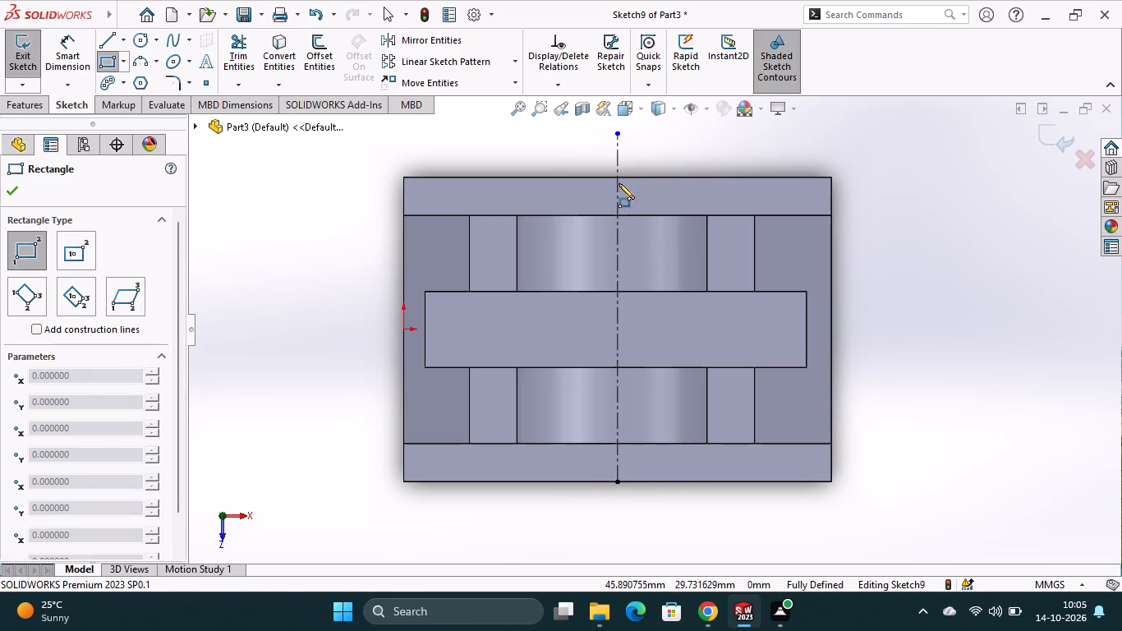
pyautogui.click(584, 178)
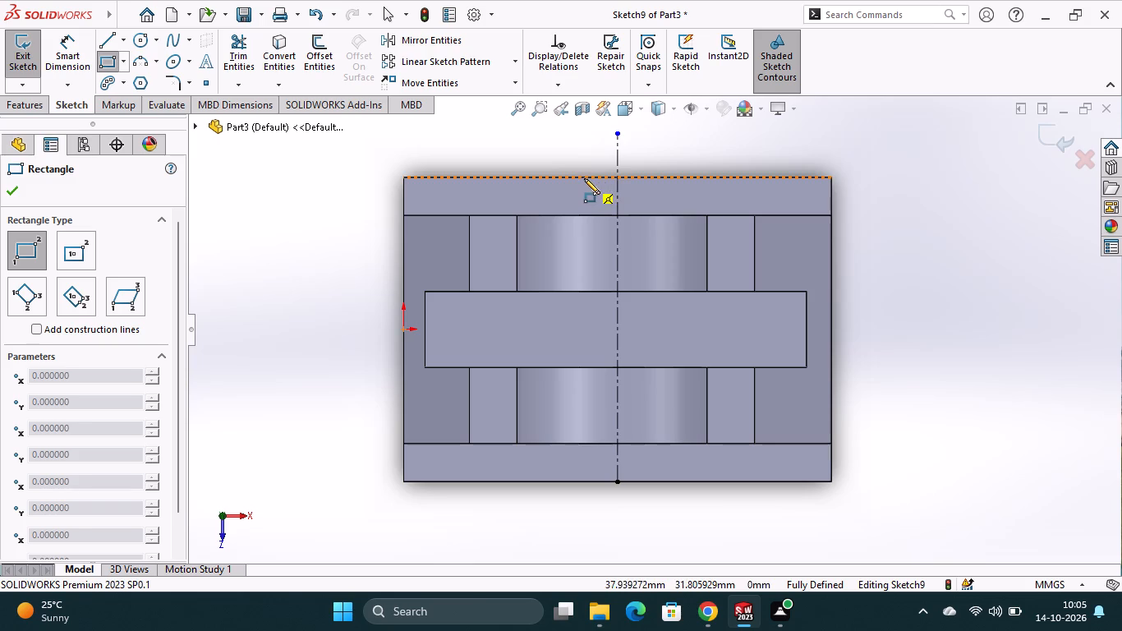
pyautogui.click(655, 243)
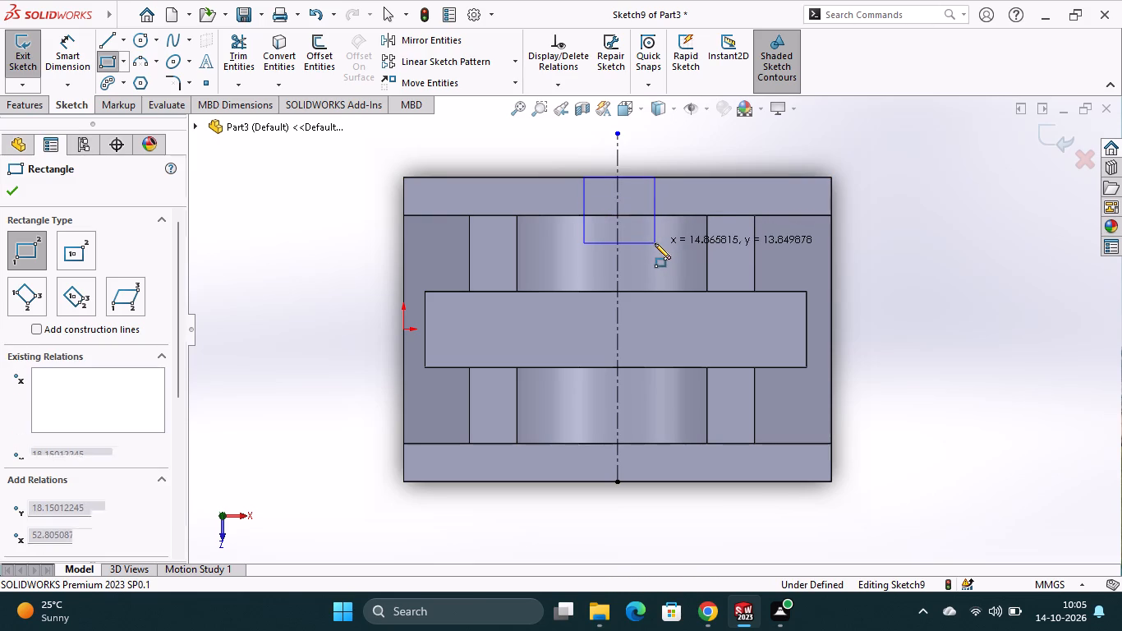
pyautogui.press('Escape')
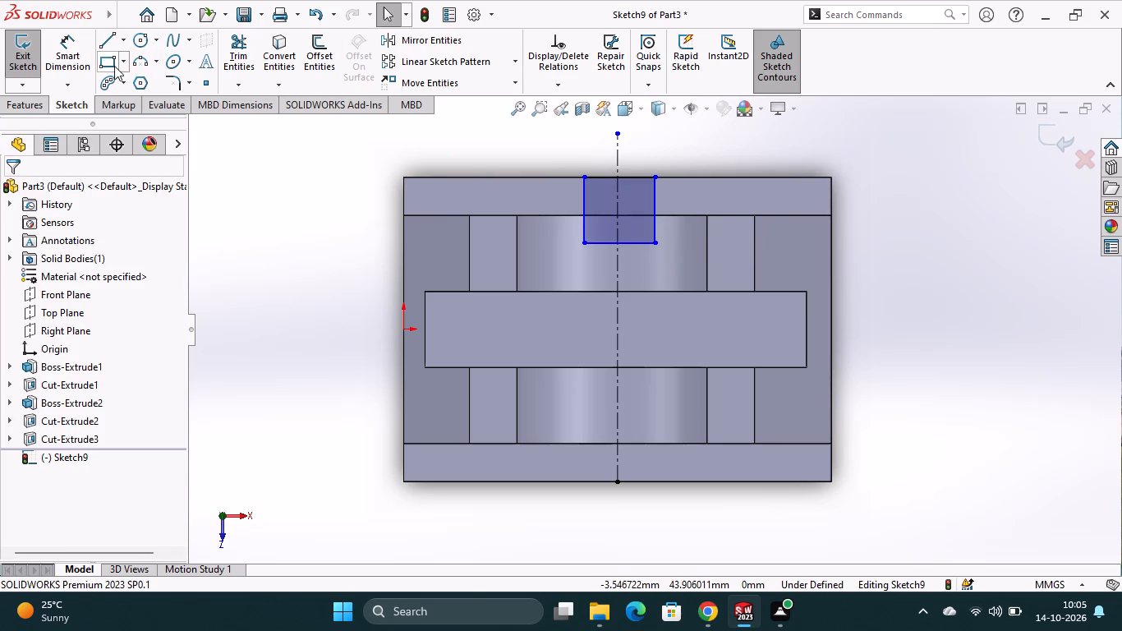
pyautogui.click(111, 67)
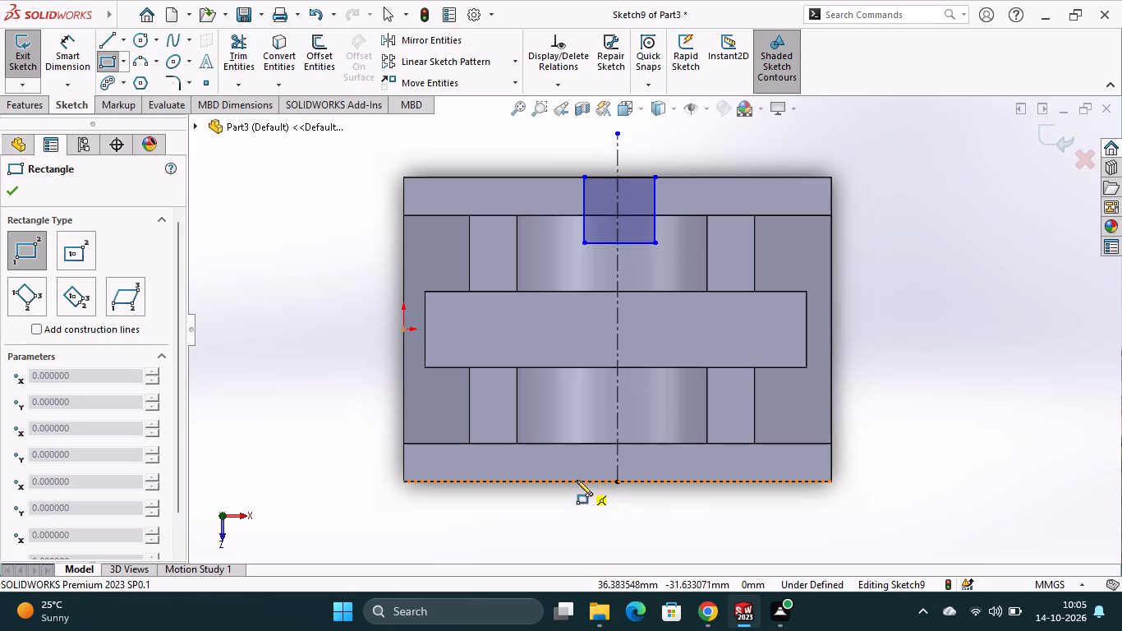
pyautogui.click(580, 481)
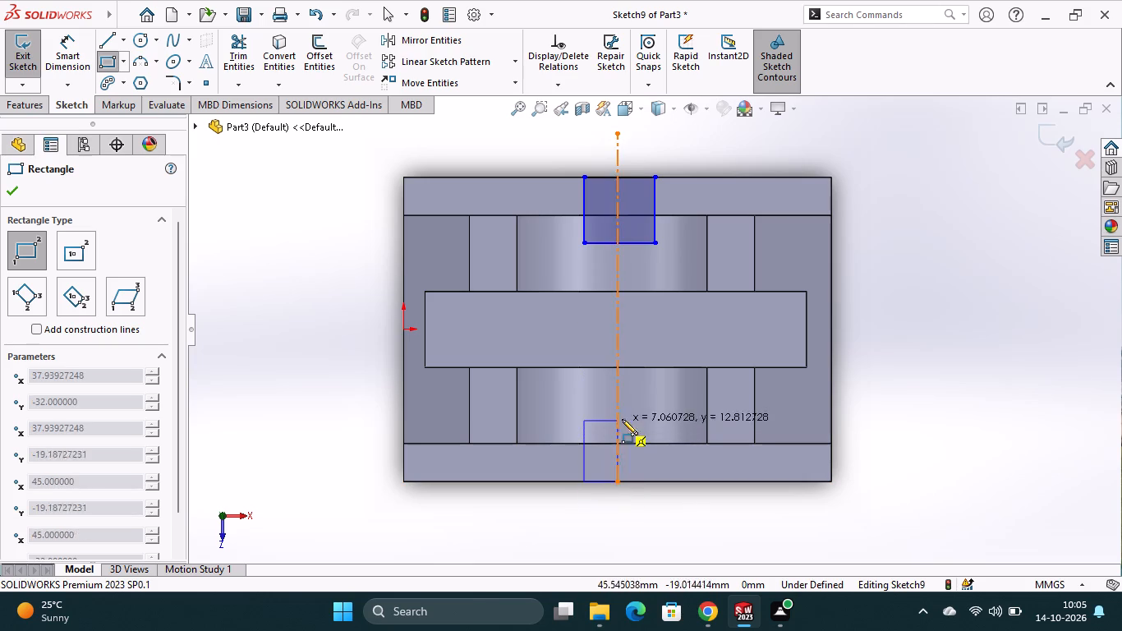
pyautogui.click(658, 421)
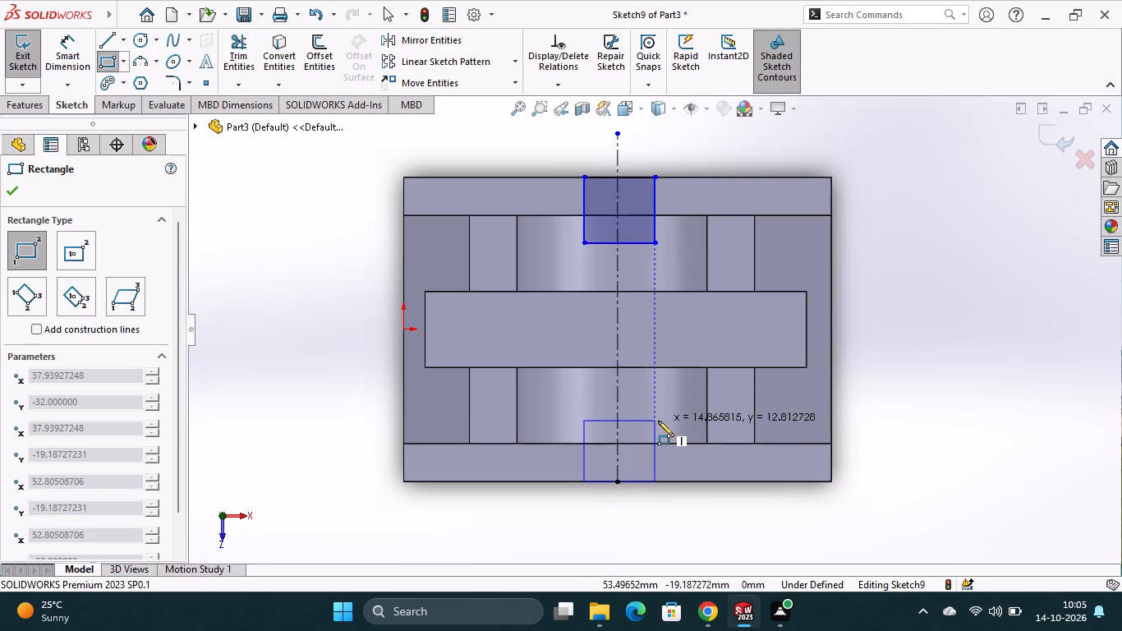
pyautogui.press('Escape')
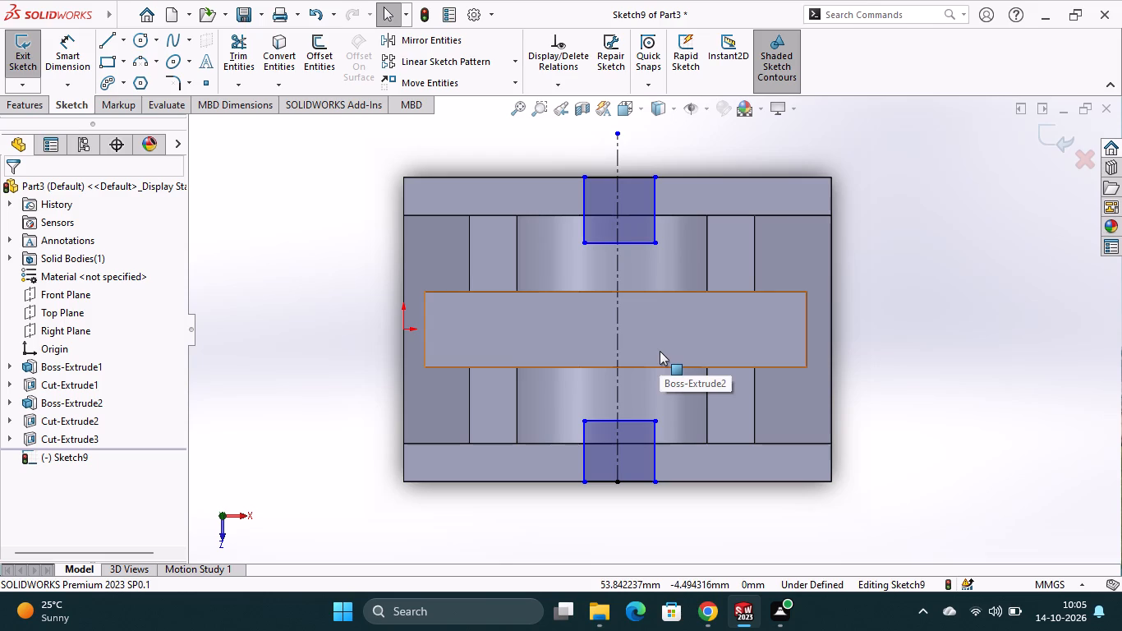
# Dimension the rear rectangle 16 mm deep and 28 mm wide.
pyautogui.click(72, 51)
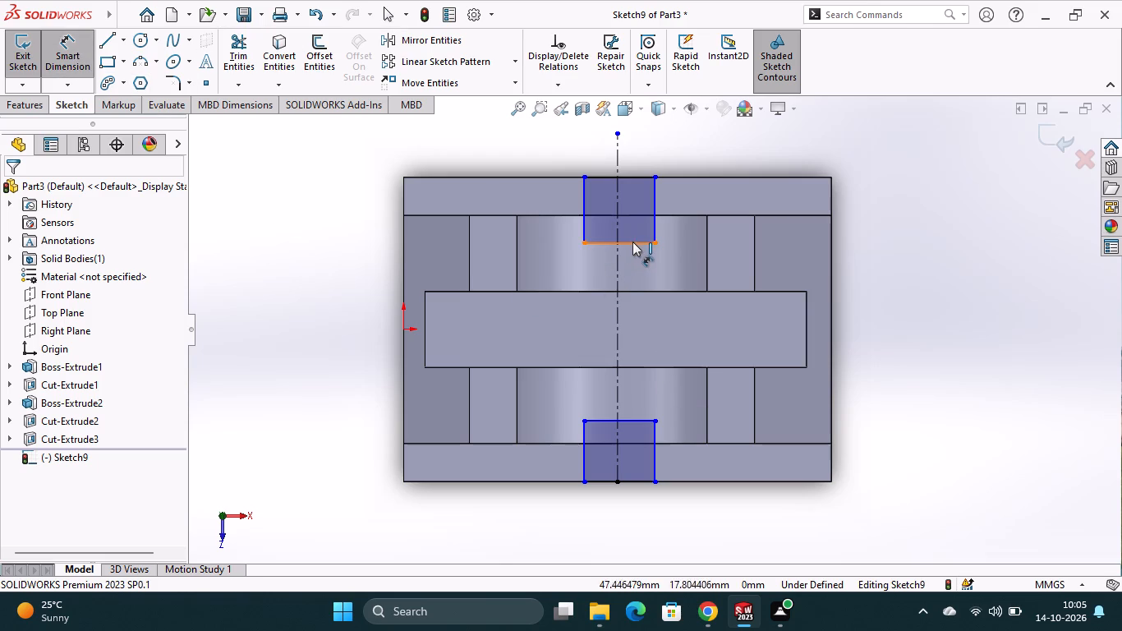
pyautogui.click(655, 200)
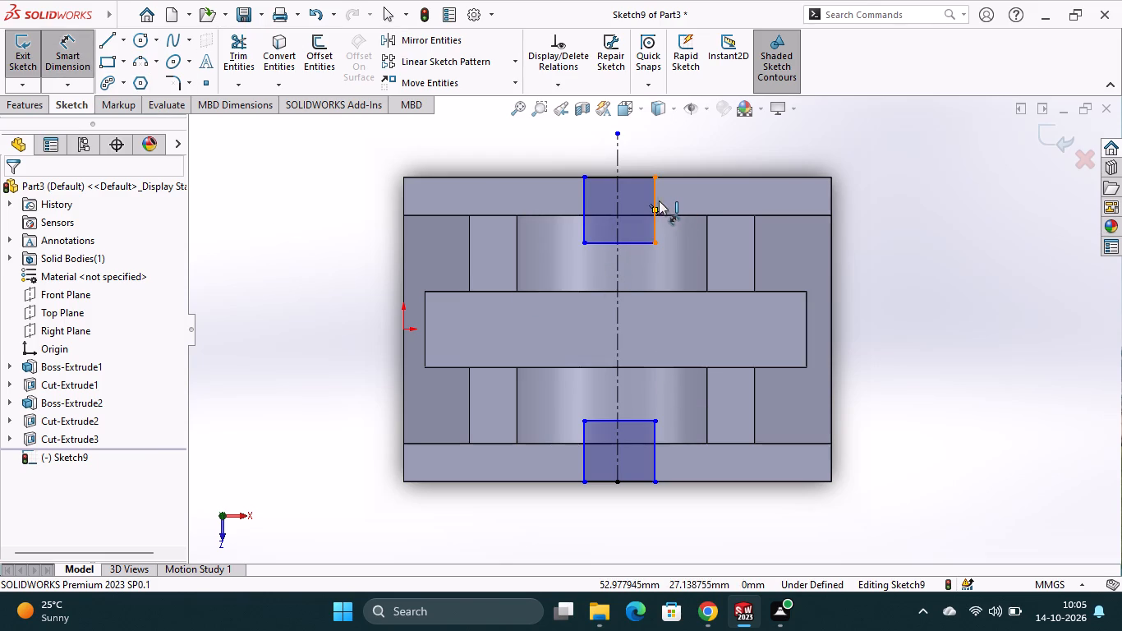
pyautogui.click(683, 202)
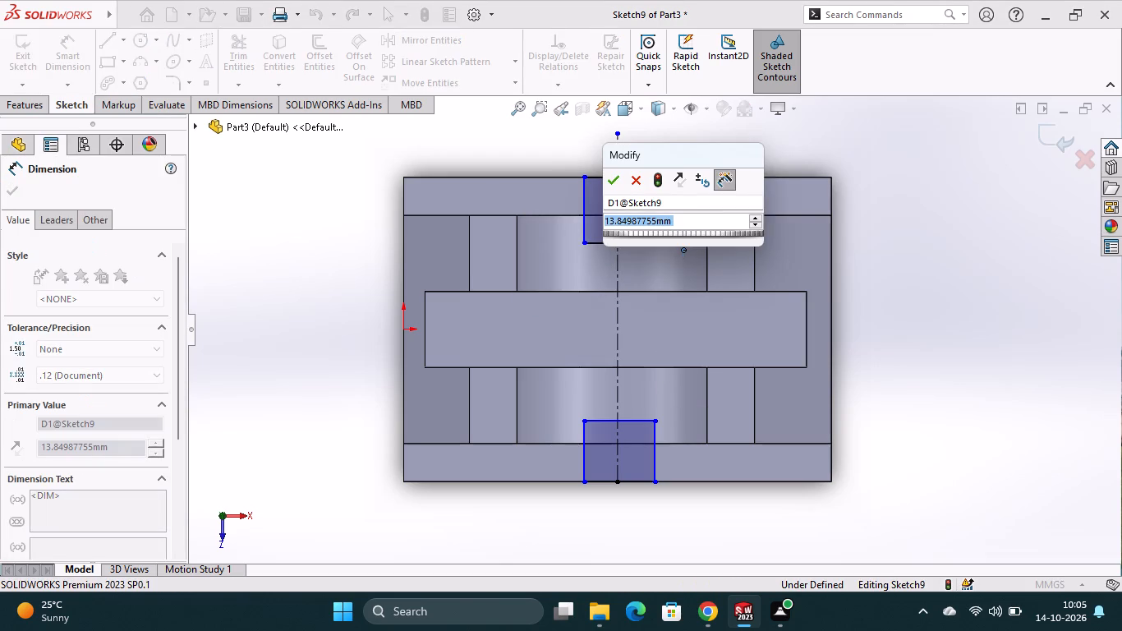
pyautogui.write('15')
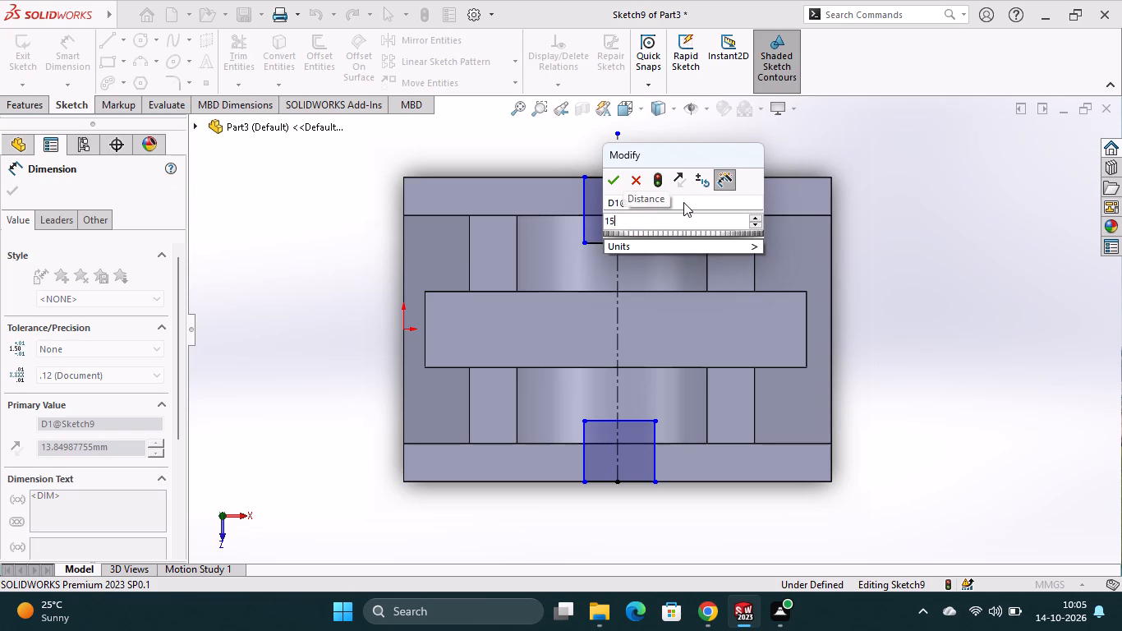
pyautogui.press('BackSpace')
pyautogui.press('6')
pyautogui.press('Return')
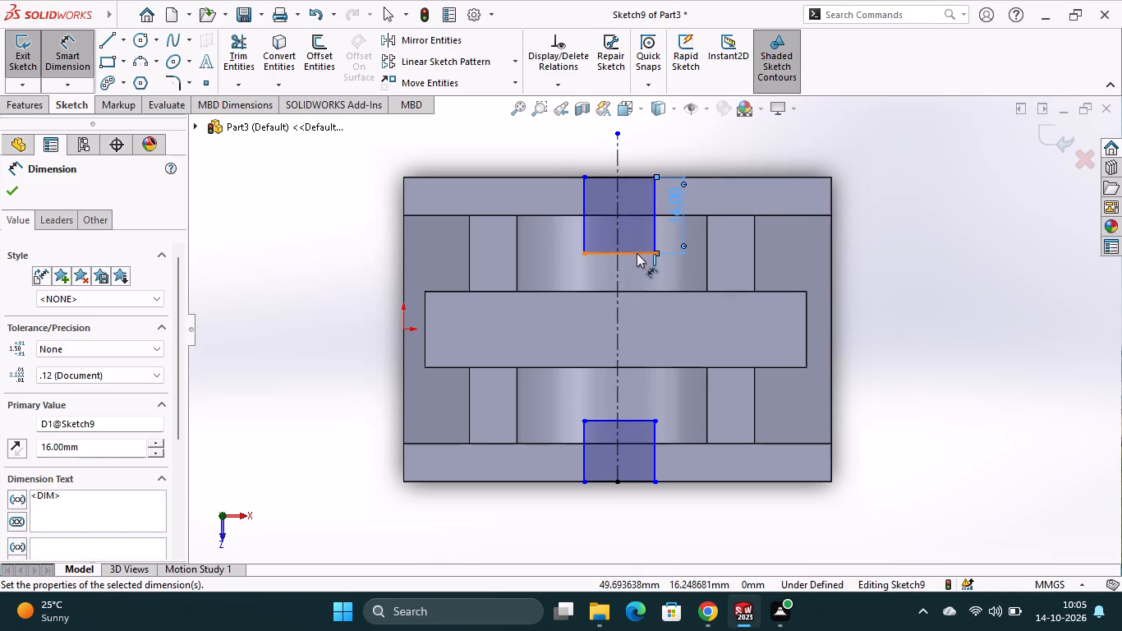
pyautogui.click(631, 255)
pyautogui.click(632, 274)
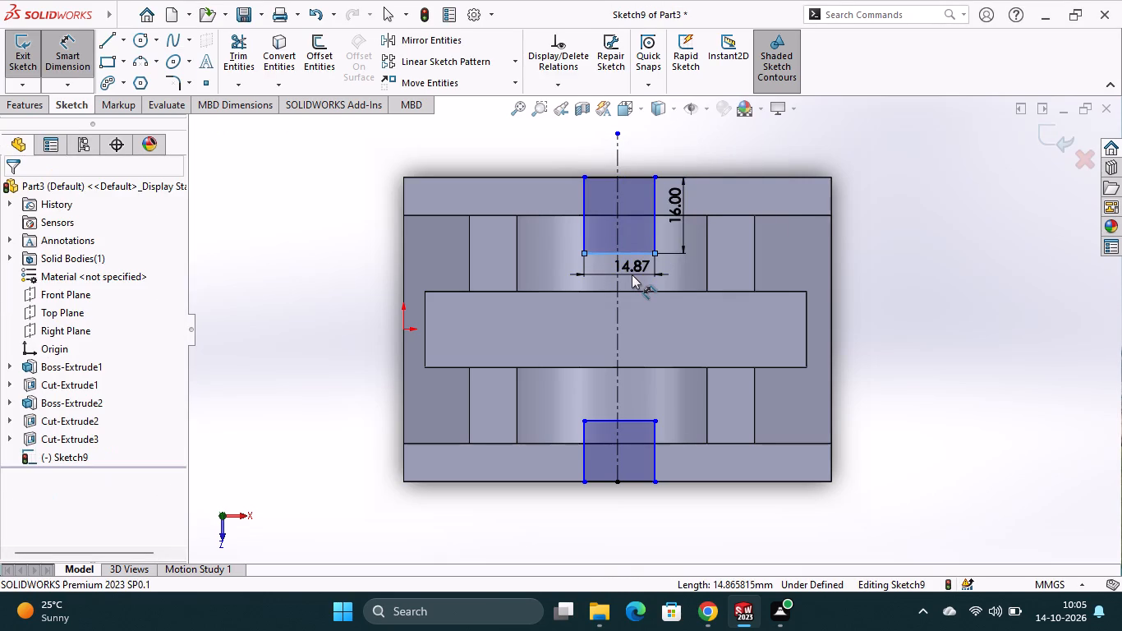
pyautogui.write('28')
pyautogui.press('Return')
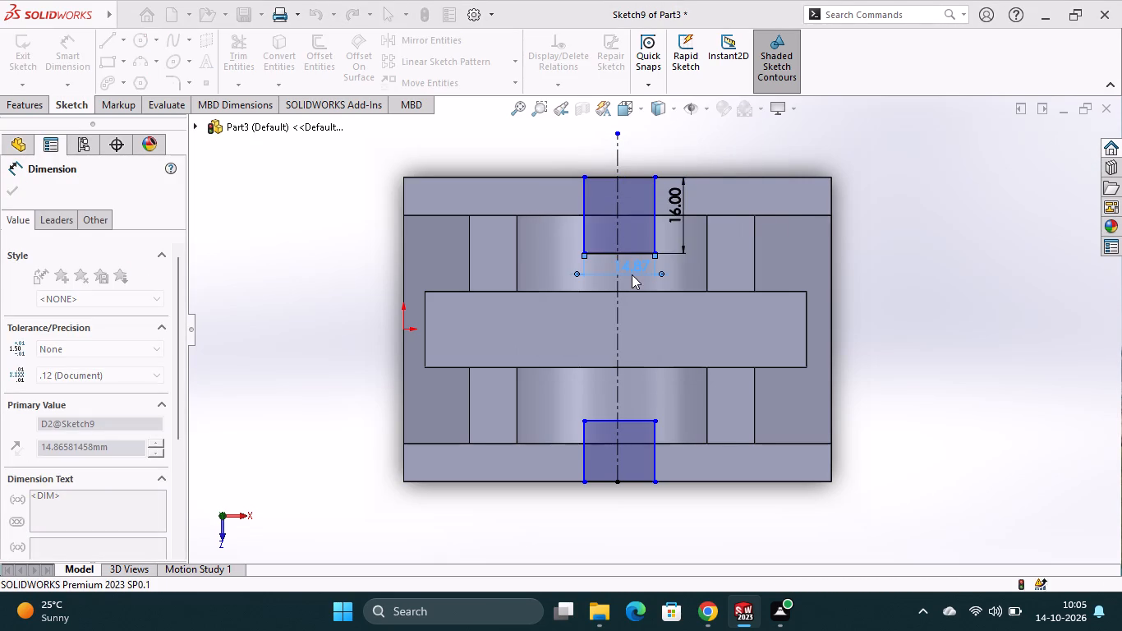
# Dimension the rear rectangle's left side 14 mm from the centerline.
pyautogui.click(617, 198)
pyautogui.click(522, 195)
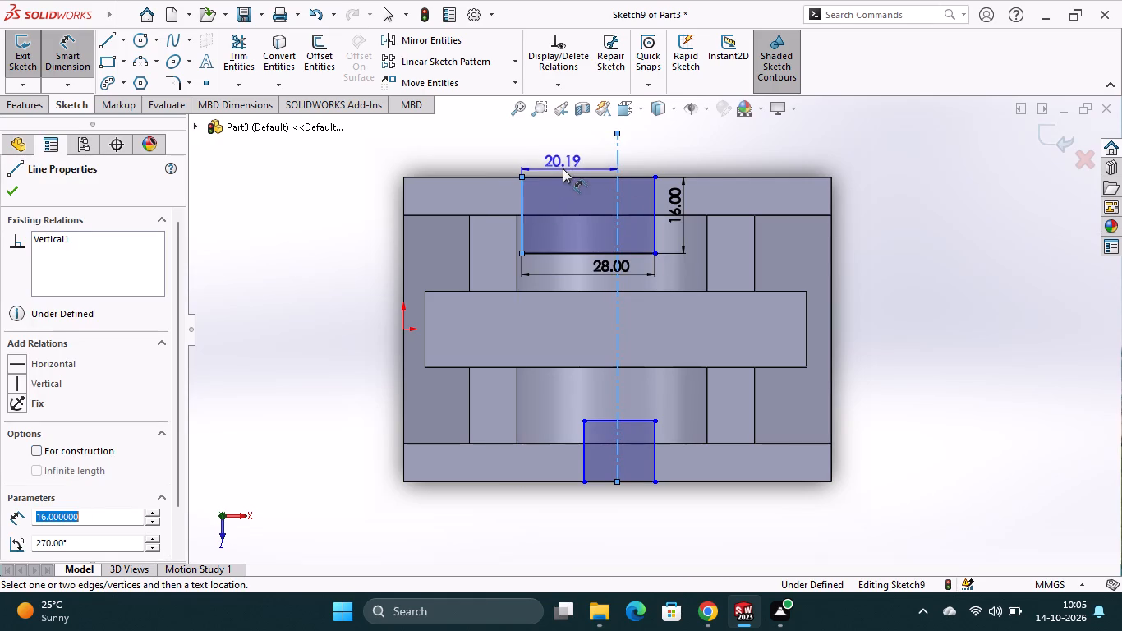
pyautogui.click(563, 168)
pyautogui.write('14')
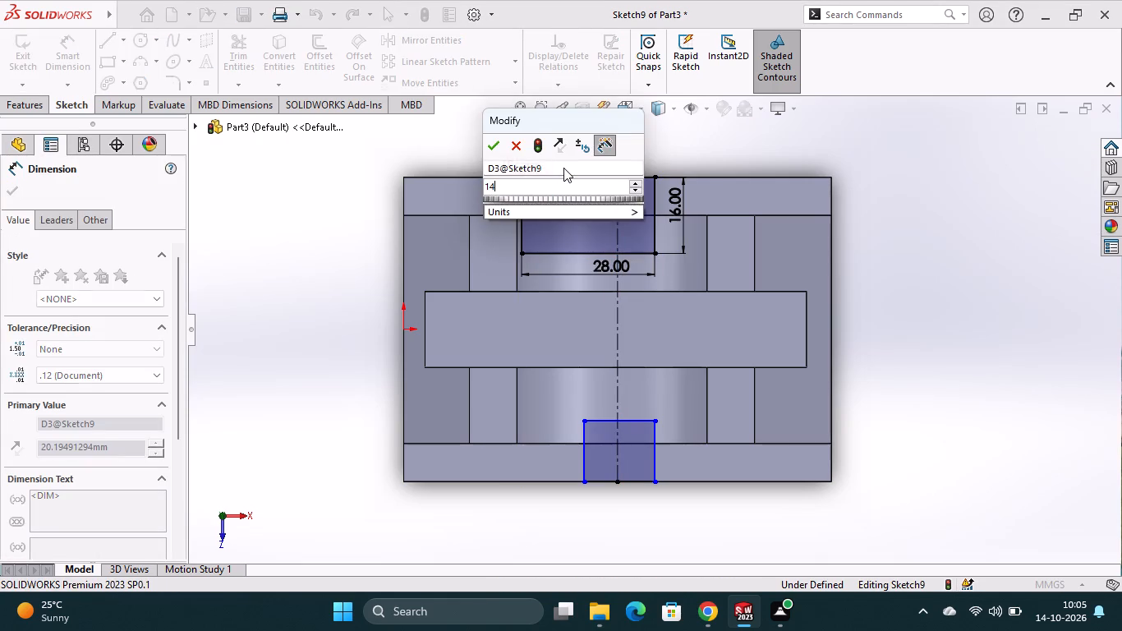
pyautogui.press('Return')
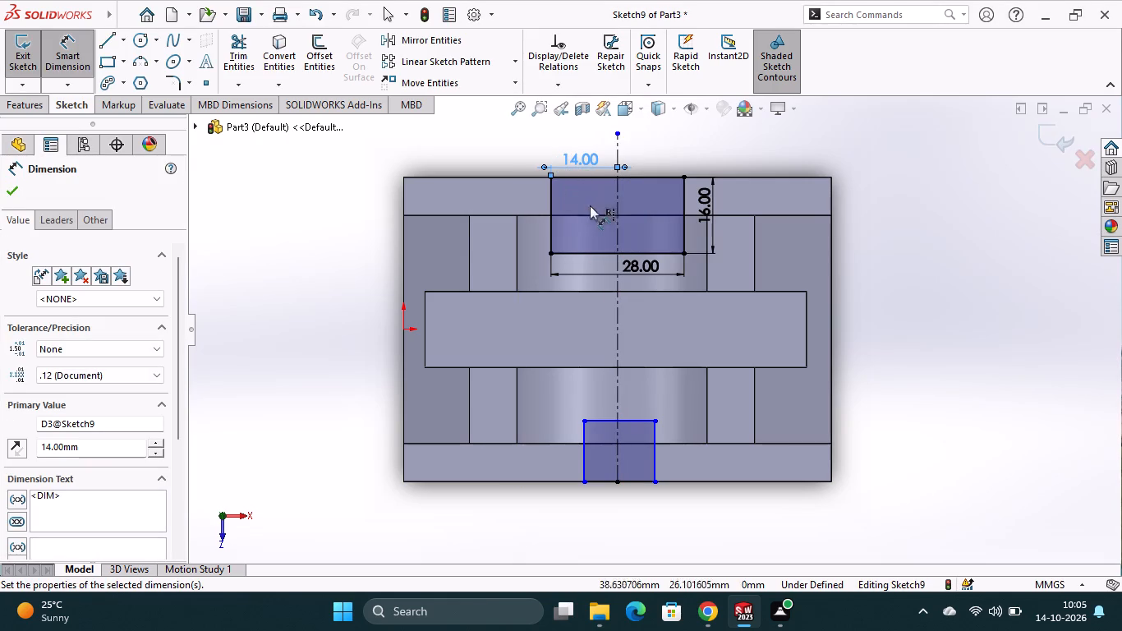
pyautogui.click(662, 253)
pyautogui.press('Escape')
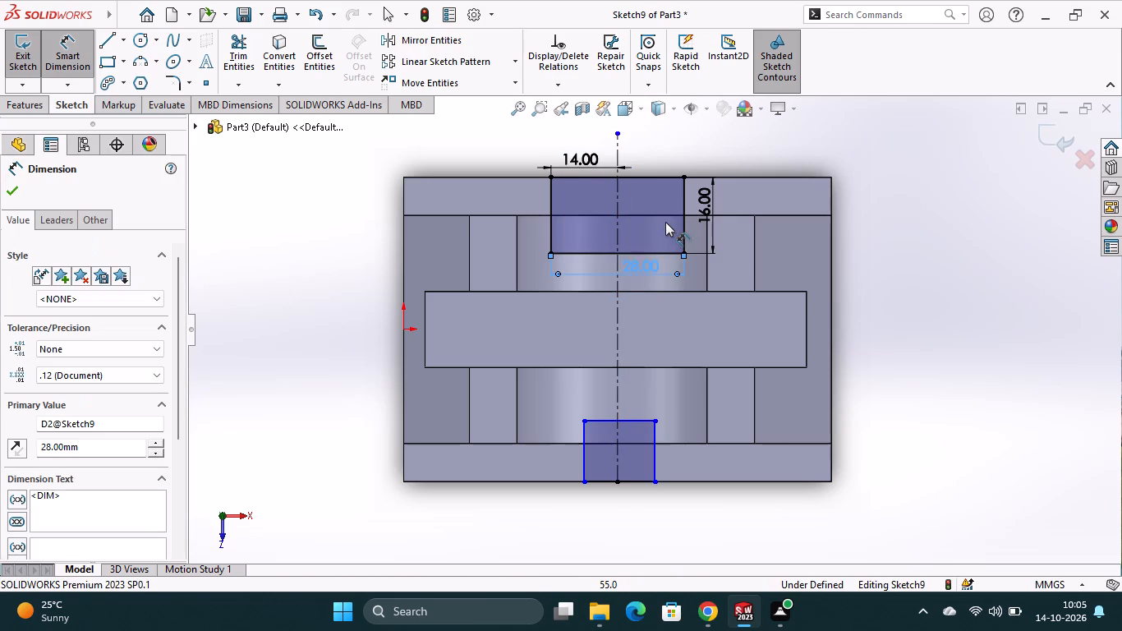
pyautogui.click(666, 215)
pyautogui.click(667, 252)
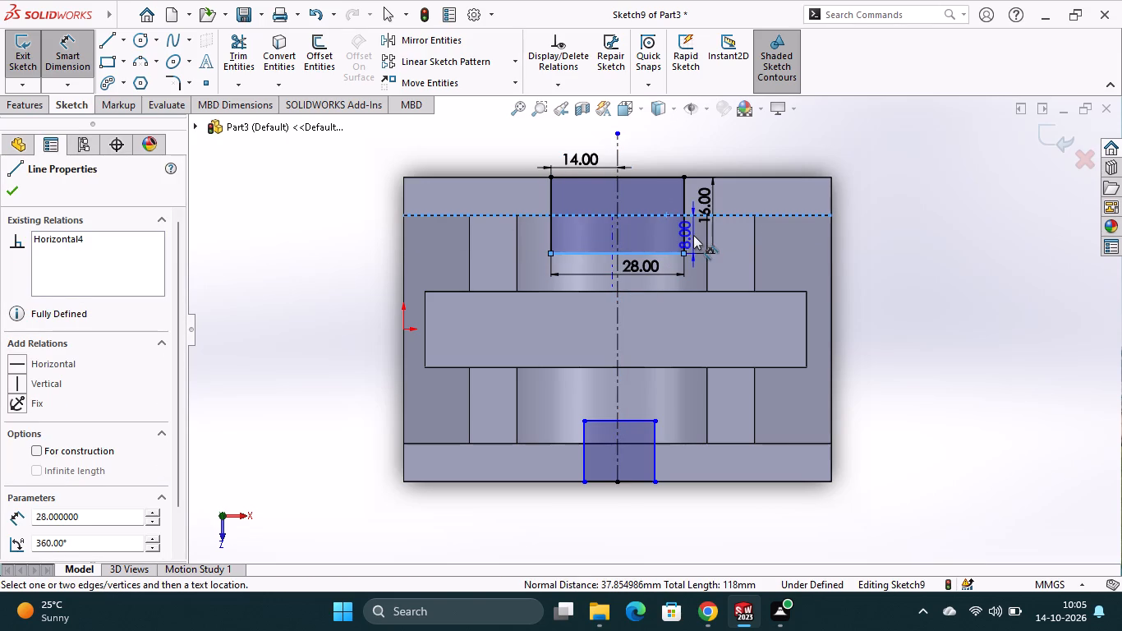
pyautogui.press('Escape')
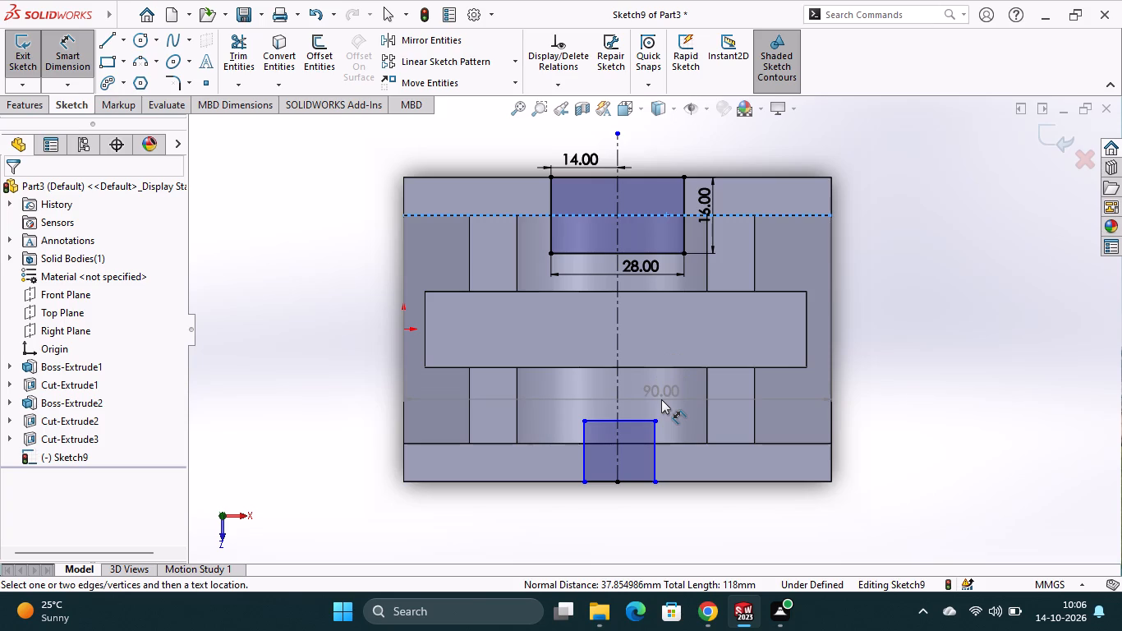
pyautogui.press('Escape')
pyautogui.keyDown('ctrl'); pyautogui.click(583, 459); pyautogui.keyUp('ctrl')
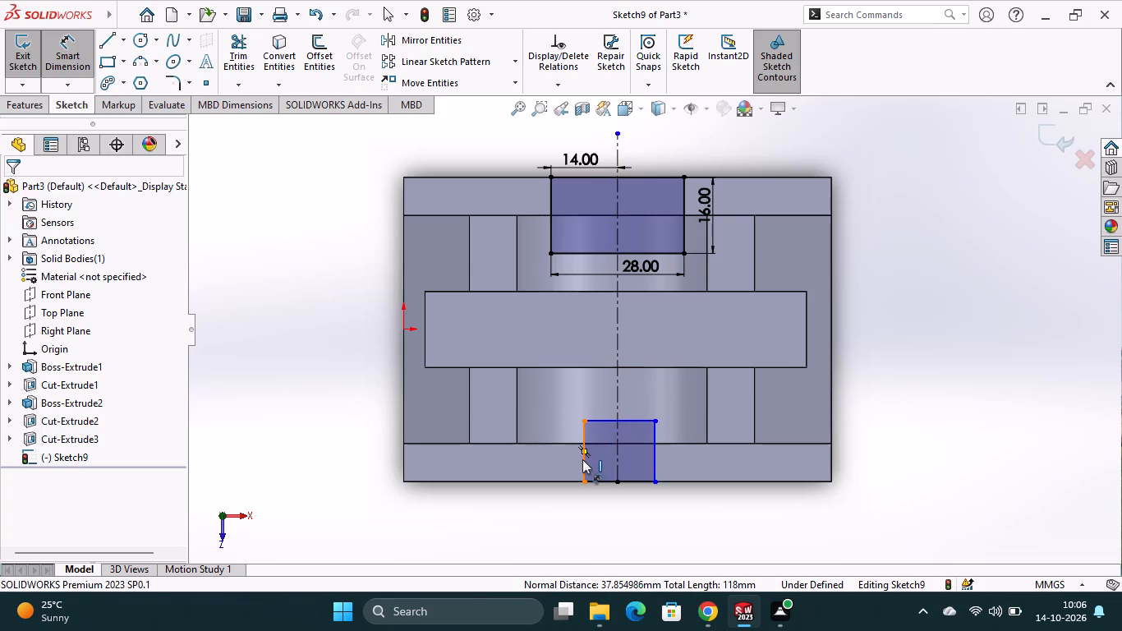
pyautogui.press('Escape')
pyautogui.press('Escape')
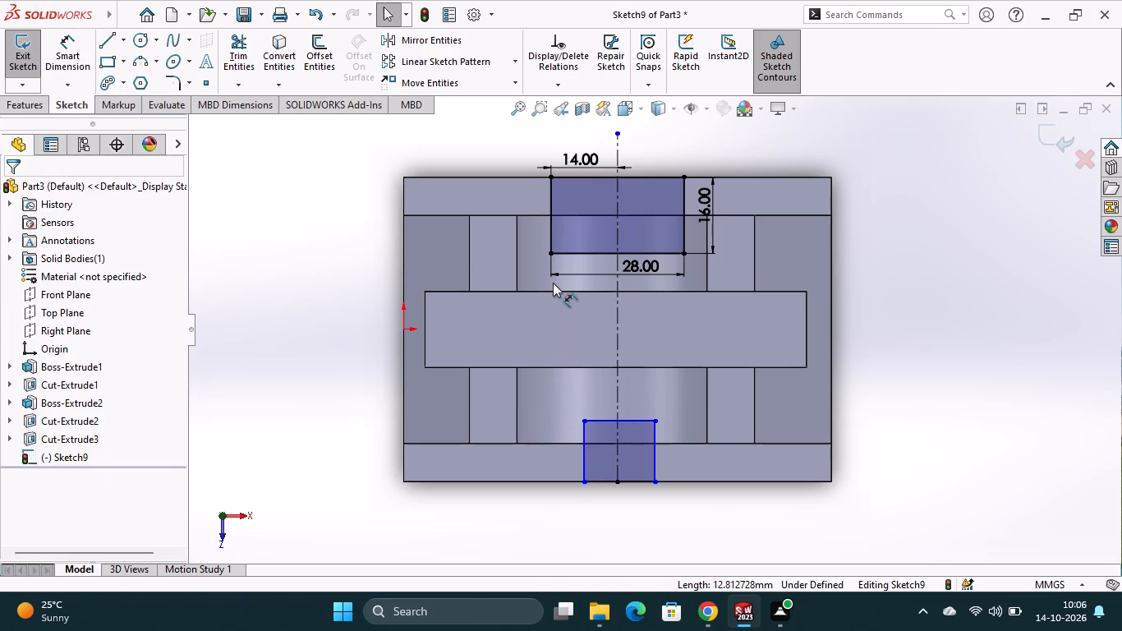
# Make the left sides of the rear and front rectangles collinear.
pyautogui.click(550, 236)
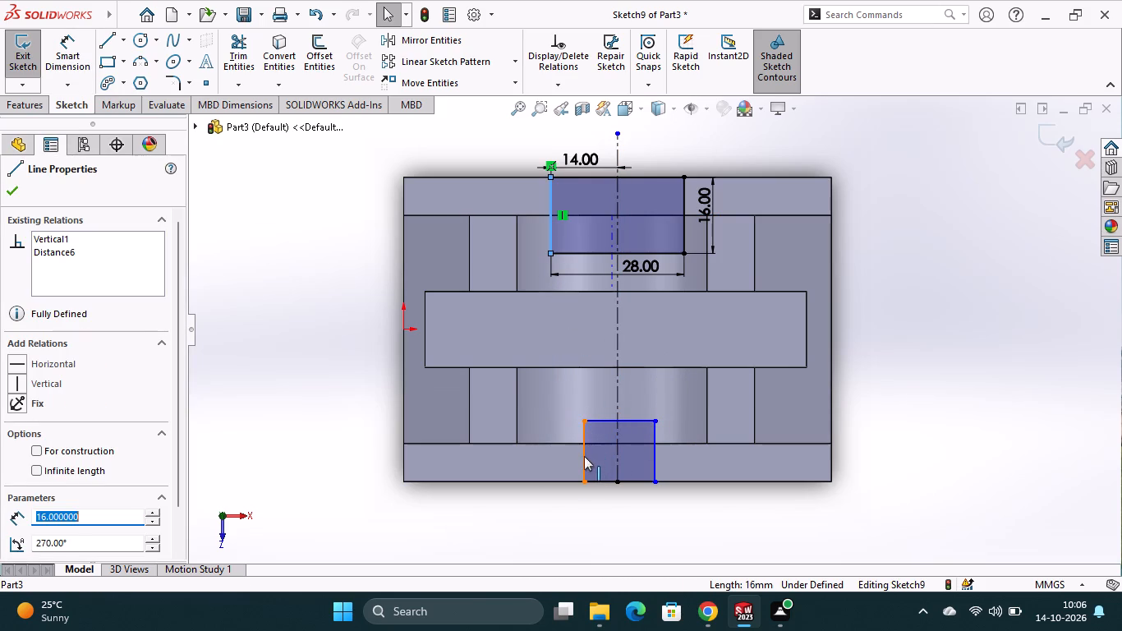
pyautogui.keyDown('shift'); pyautogui.click(582, 458); pyautogui.keyUp('shift')
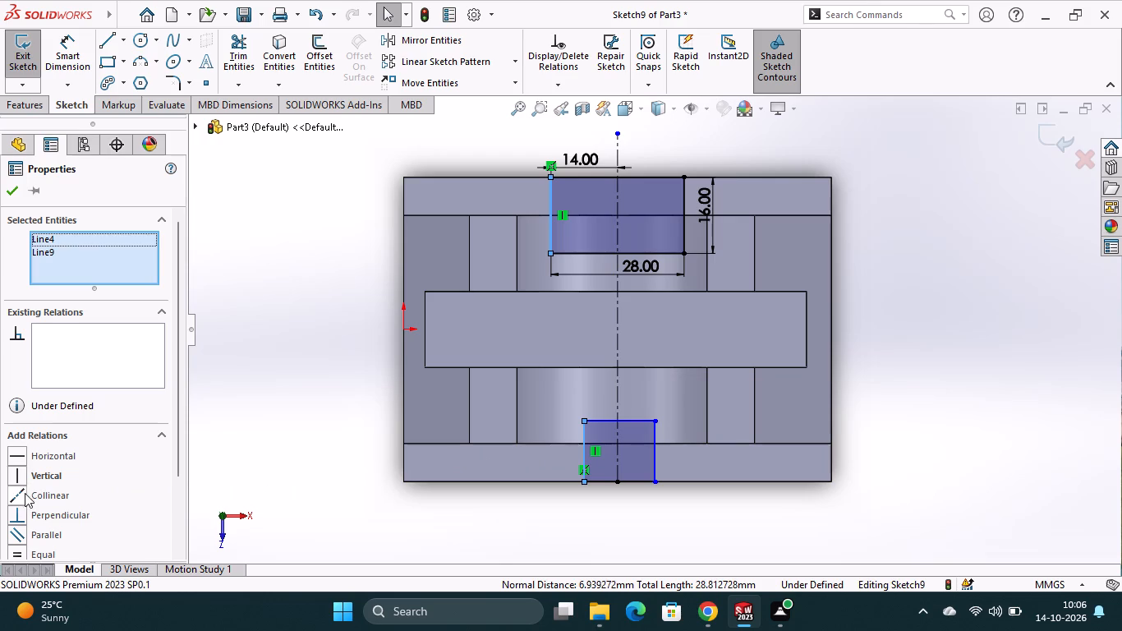
pyautogui.click(19, 494)
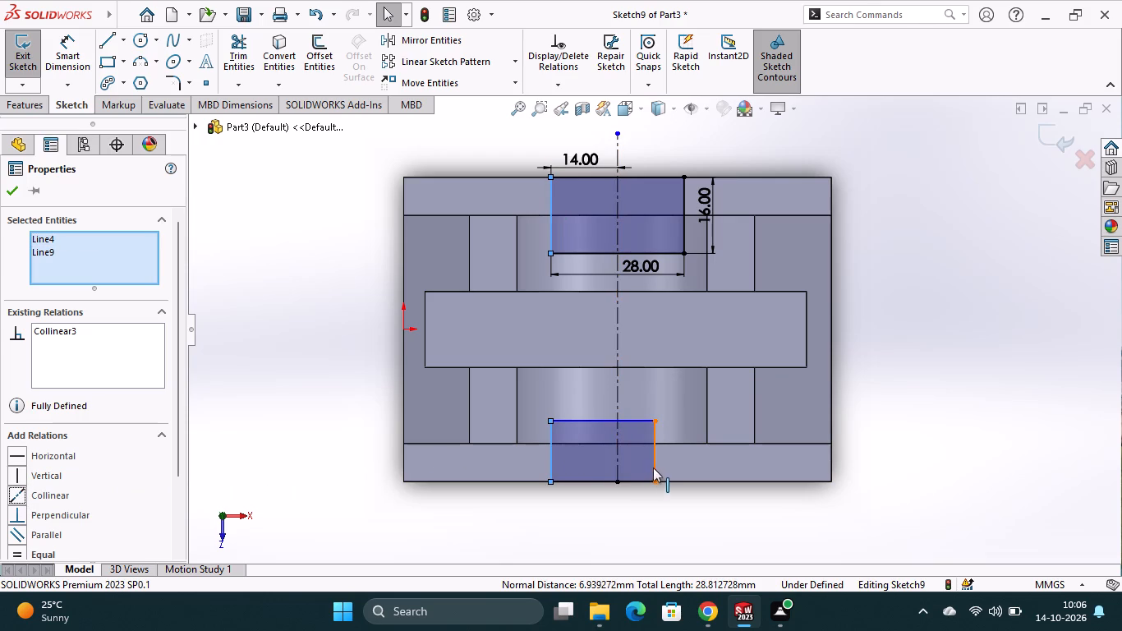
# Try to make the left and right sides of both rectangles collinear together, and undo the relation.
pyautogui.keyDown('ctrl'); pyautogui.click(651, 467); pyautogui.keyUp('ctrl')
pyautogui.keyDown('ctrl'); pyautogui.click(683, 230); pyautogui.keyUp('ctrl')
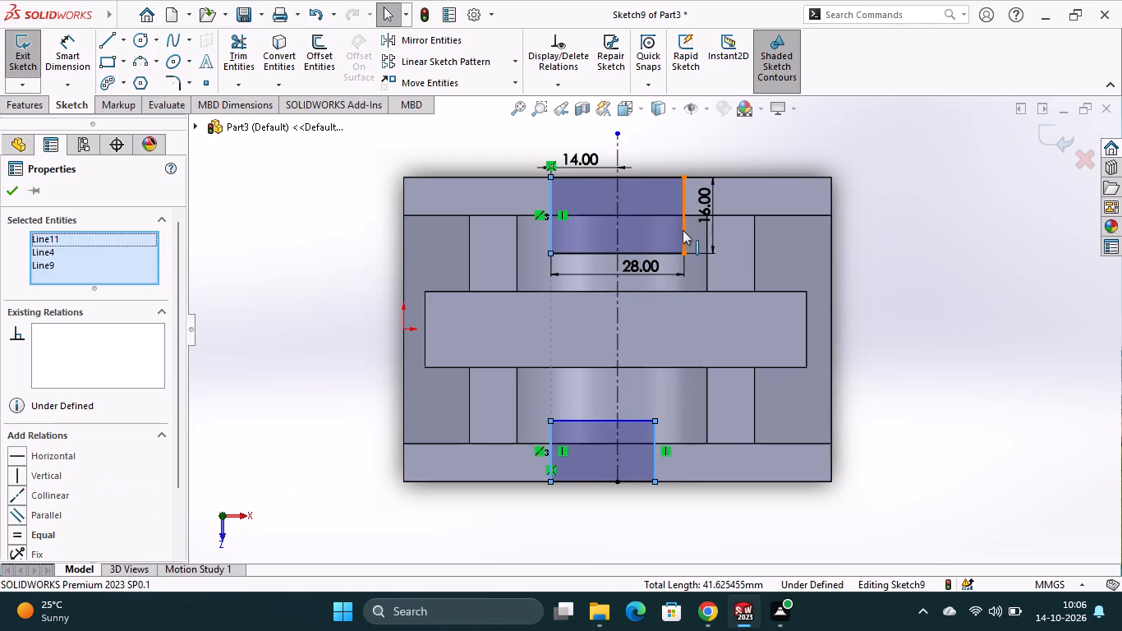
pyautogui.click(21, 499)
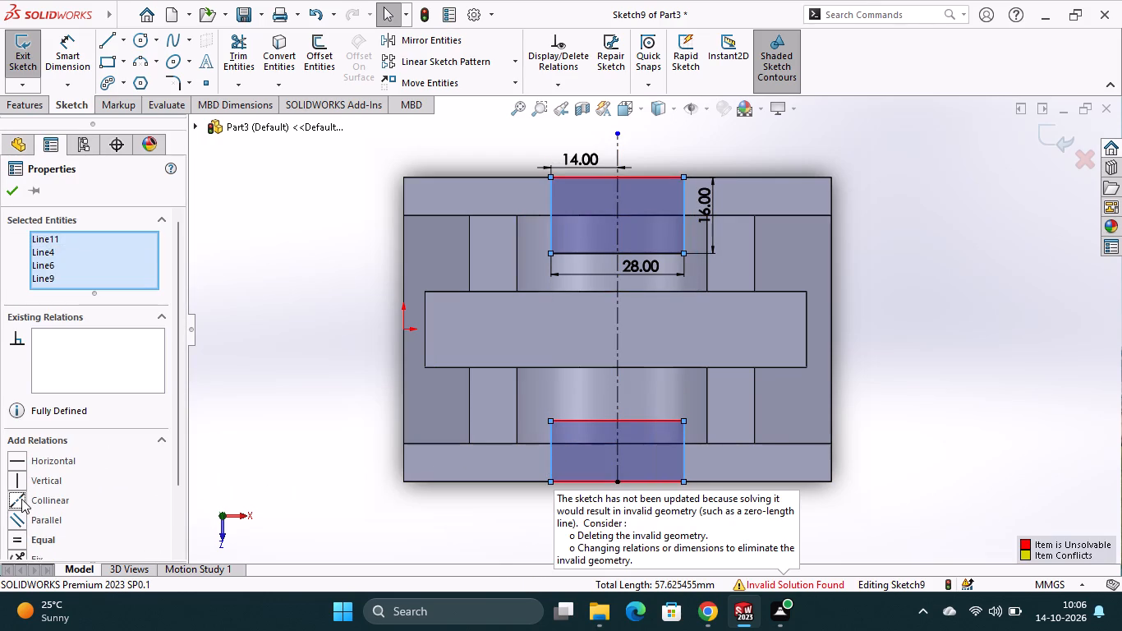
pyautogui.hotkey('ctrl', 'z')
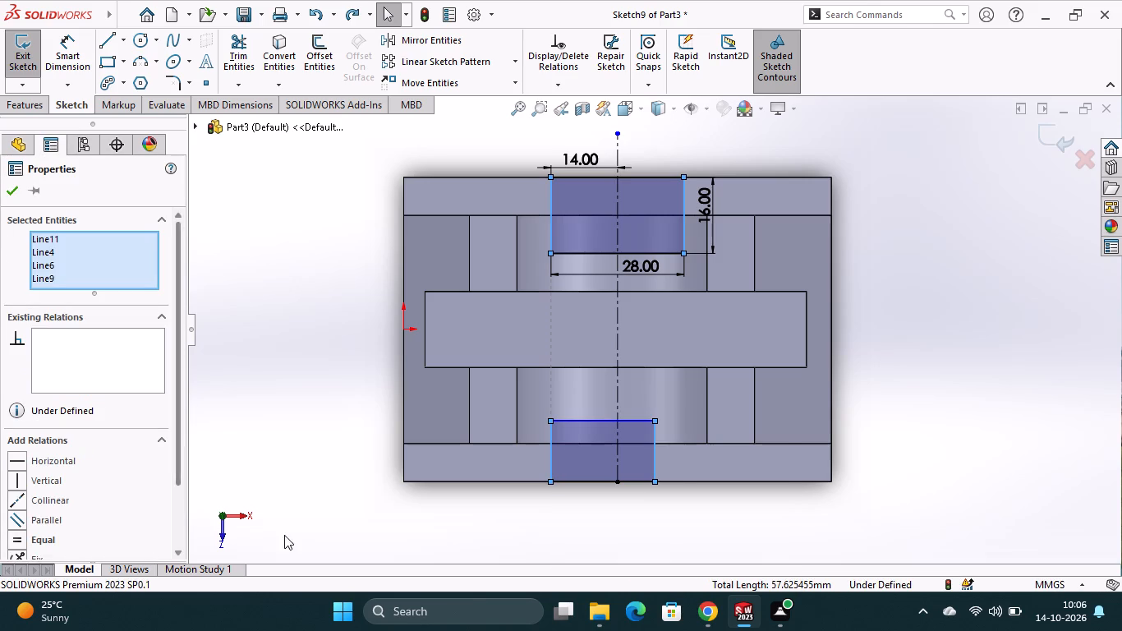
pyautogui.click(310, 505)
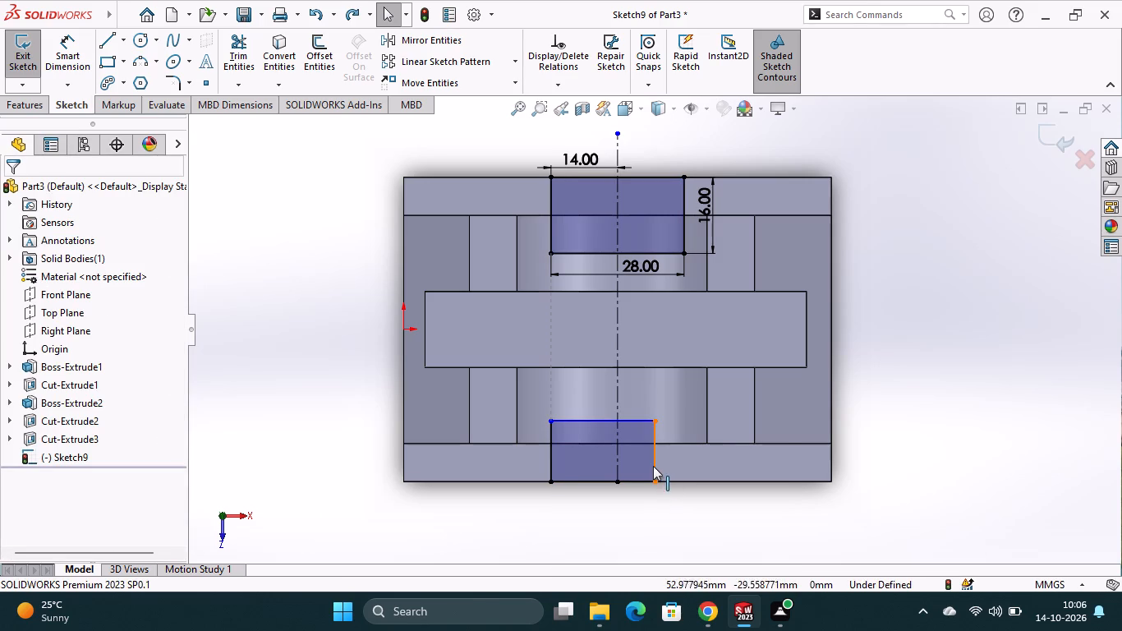
# Make the right sides of the rear and front rectangles collinear.
pyautogui.click(655, 463)
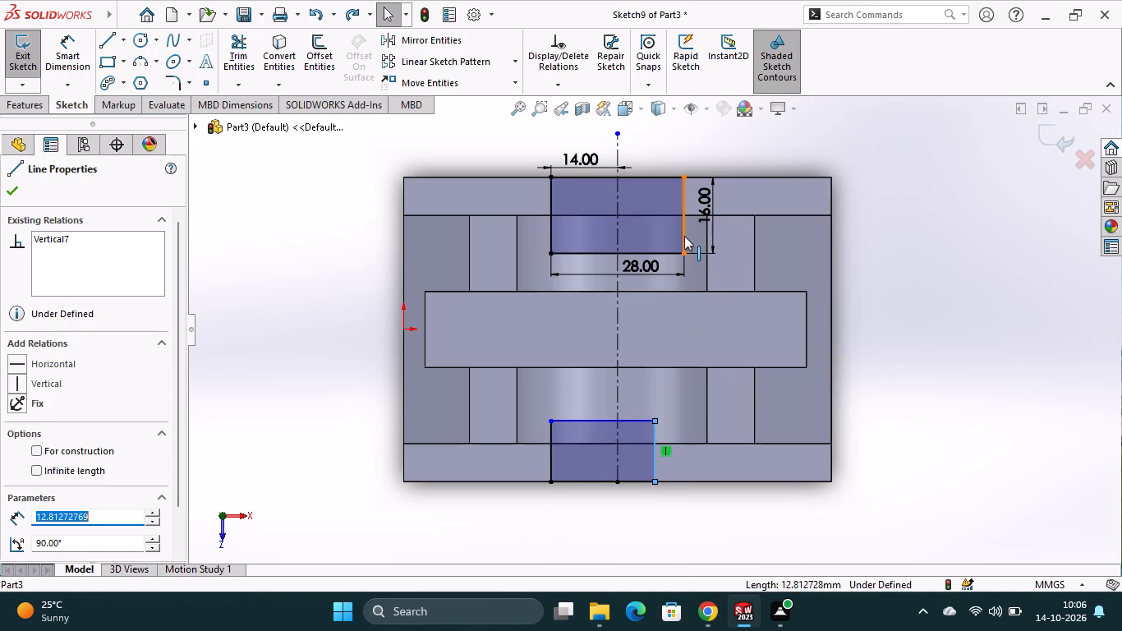
pyautogui.click(684, 236)
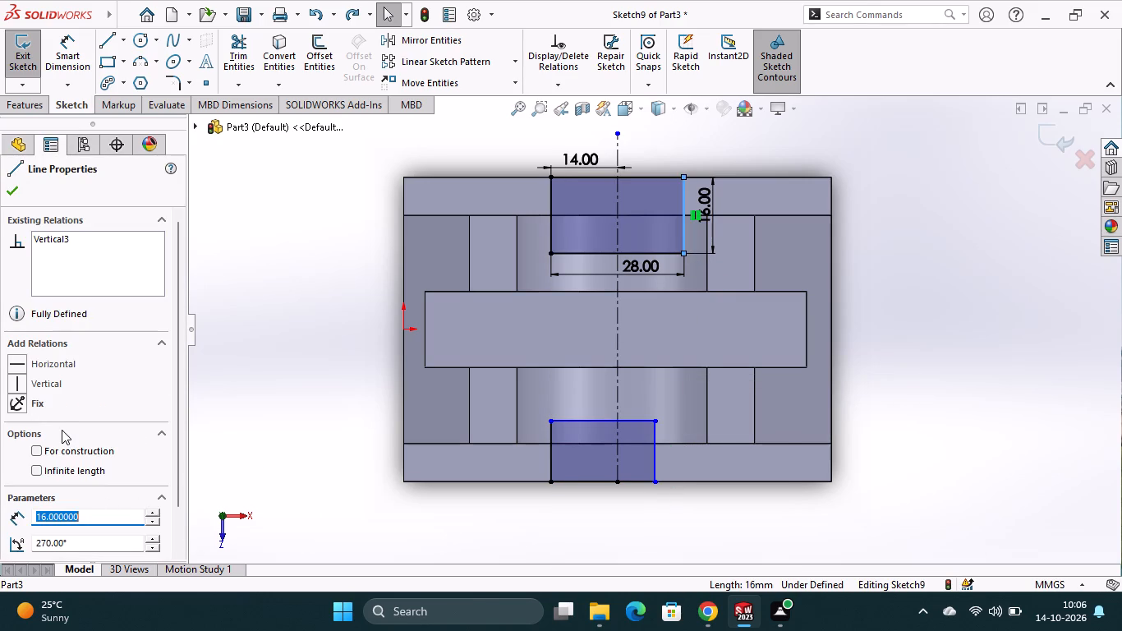
pyautogui.click(18, 380)
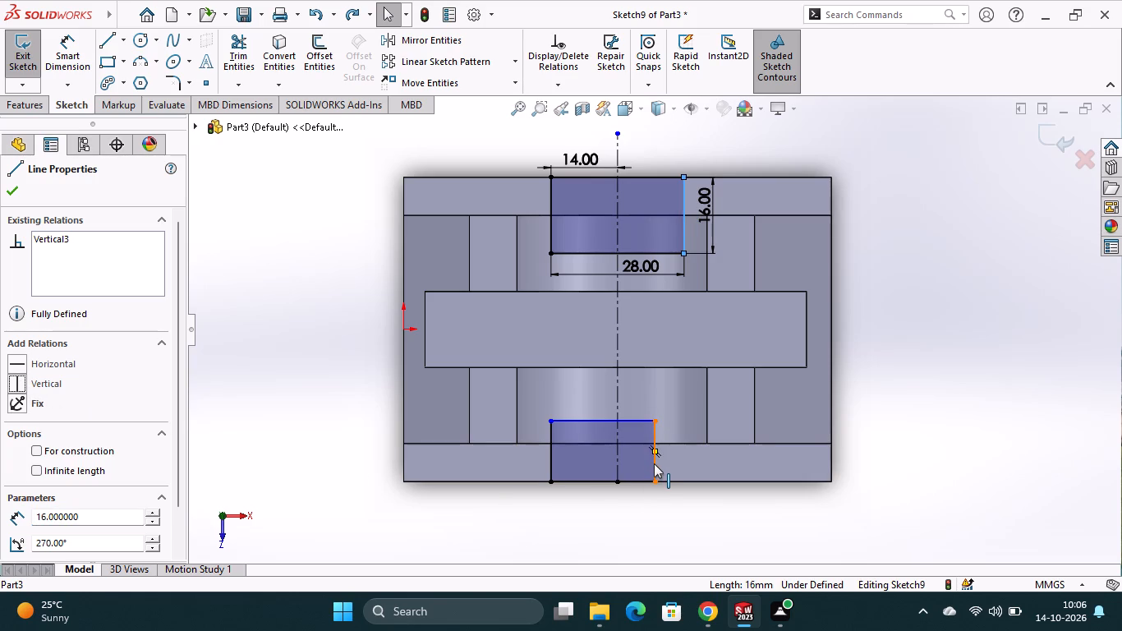
pyautogui.keyDown('ctrl'); pyautogui.click(654, 463); pyautogui.keyUp('ctrl')
pyautogui.click(22, 497)
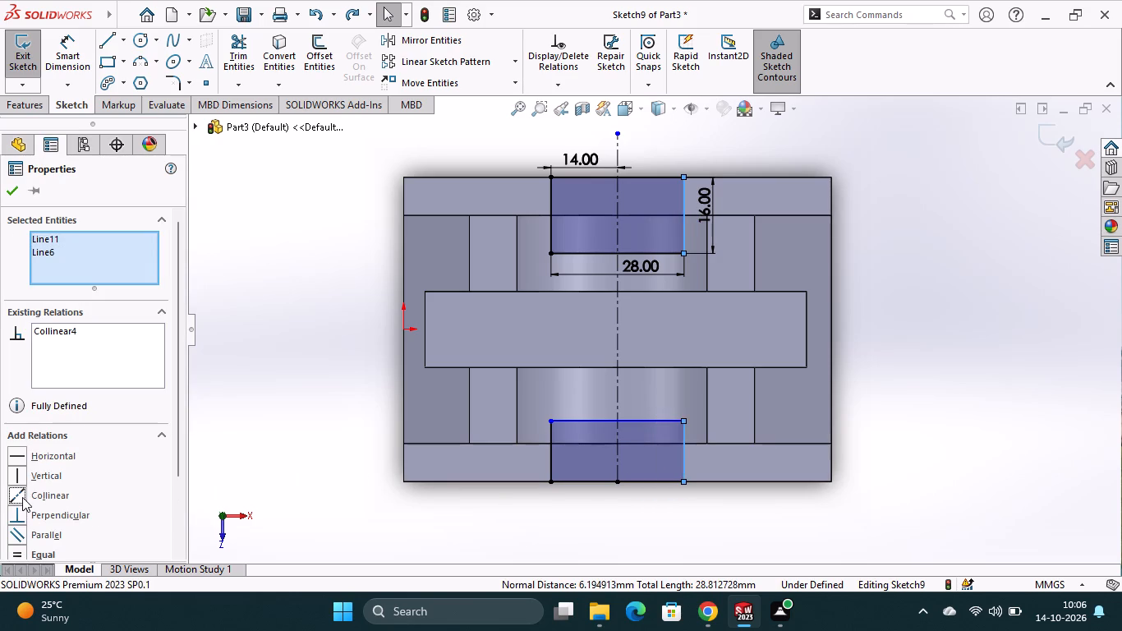
pyautogui.press('Escape')
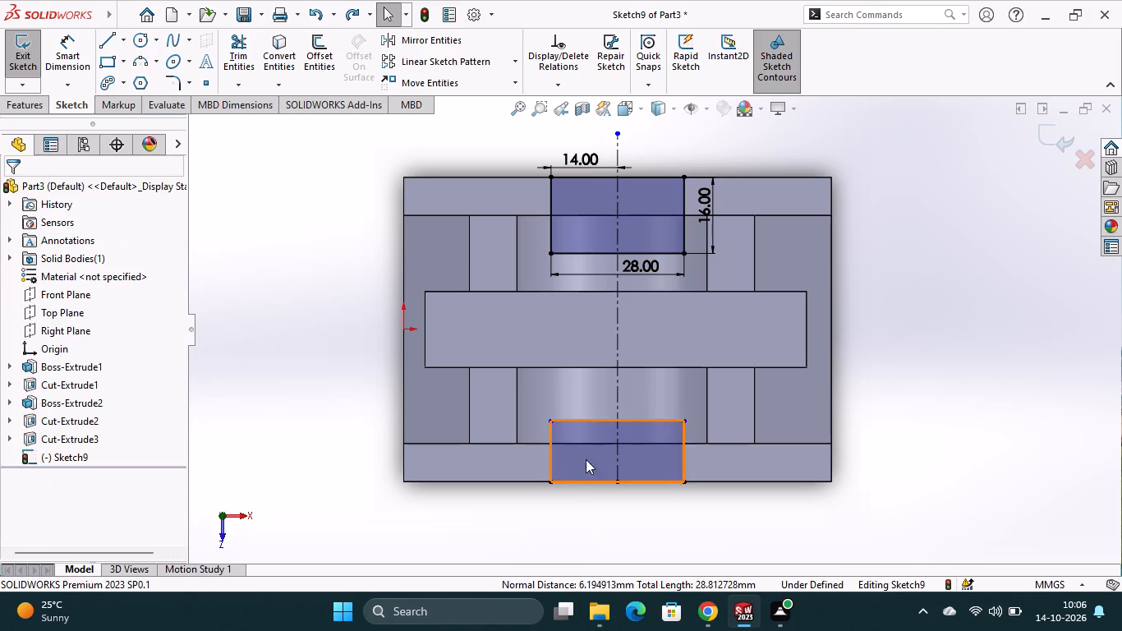
# Dimension the front rectangle 16 mm deep.
pyautogui.click(74, 57)
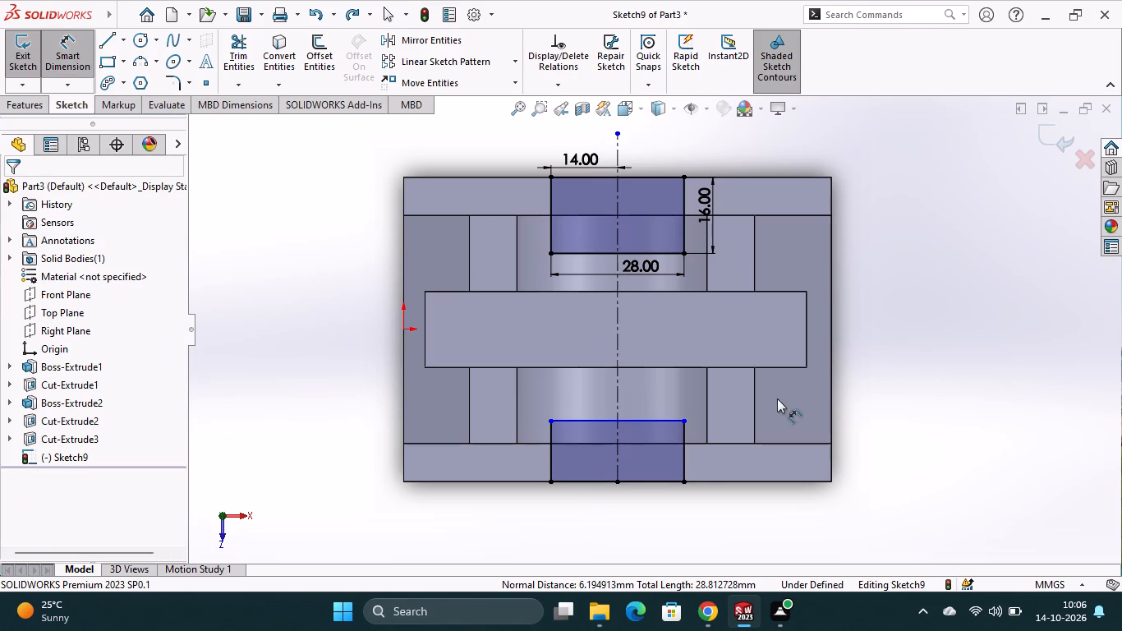
pyautogui.click(683, 463)
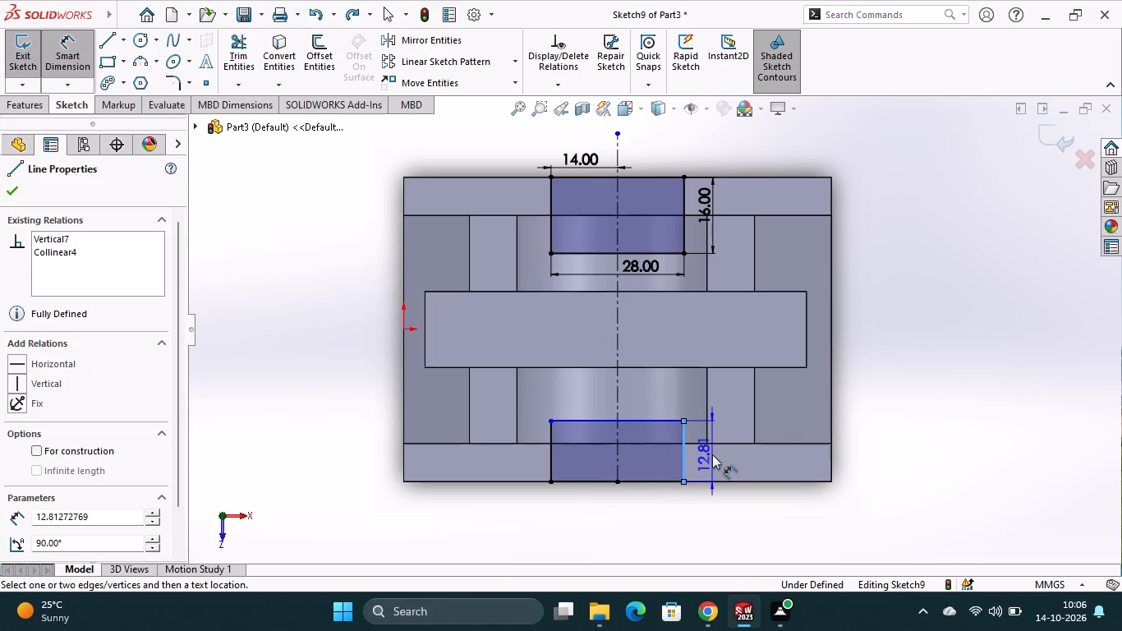
pyautogui.click(712, 454)
pyautogui.write('16')
pyautogui.press('Return')
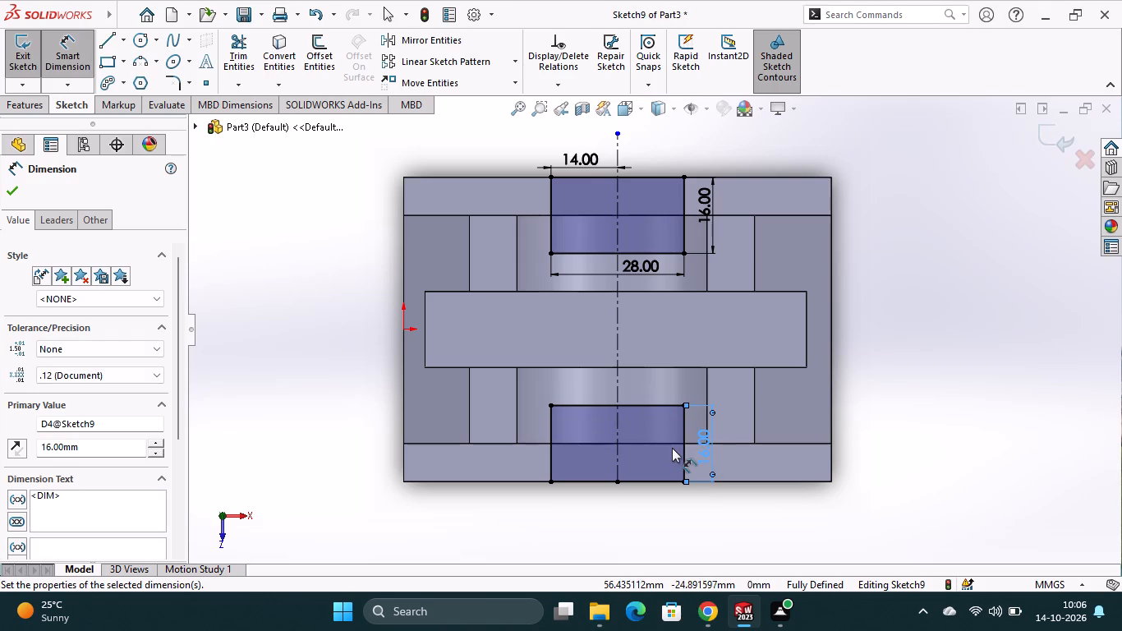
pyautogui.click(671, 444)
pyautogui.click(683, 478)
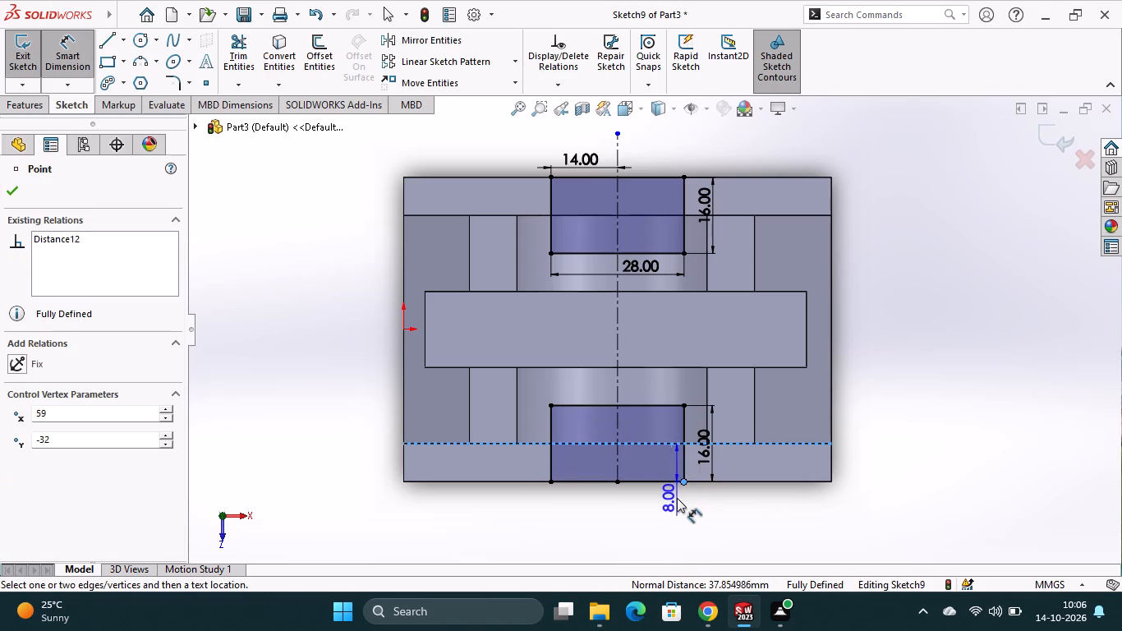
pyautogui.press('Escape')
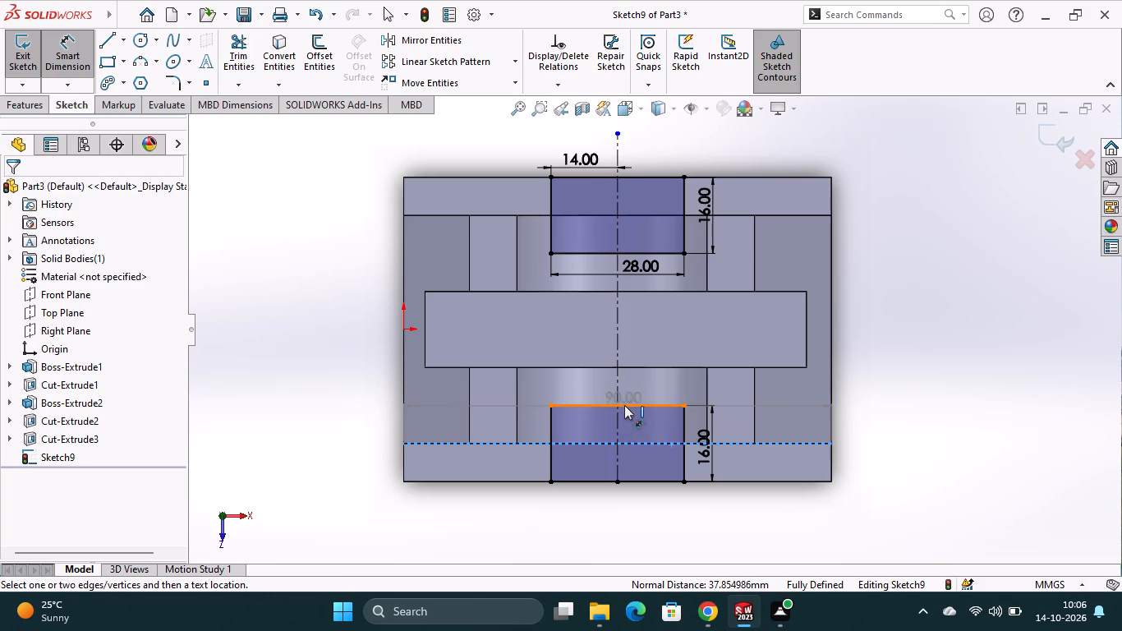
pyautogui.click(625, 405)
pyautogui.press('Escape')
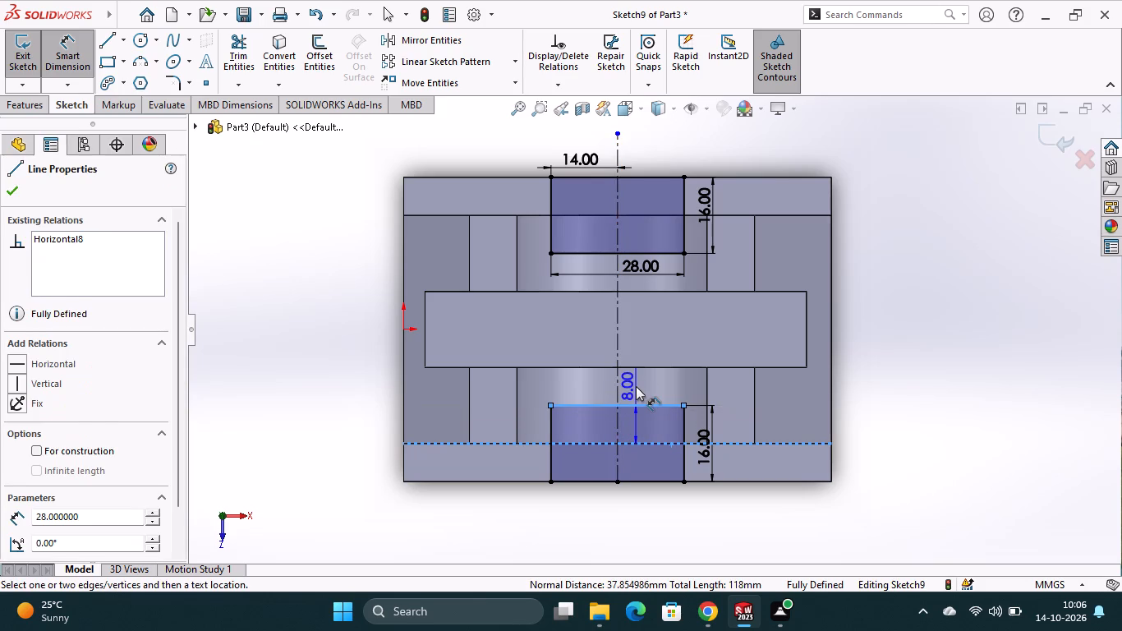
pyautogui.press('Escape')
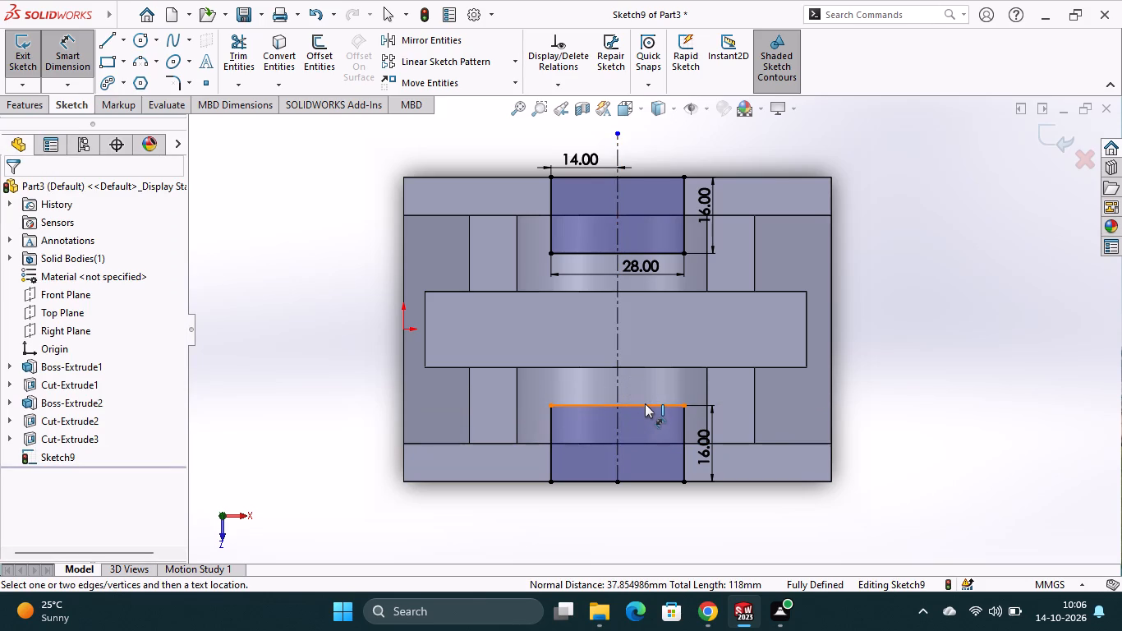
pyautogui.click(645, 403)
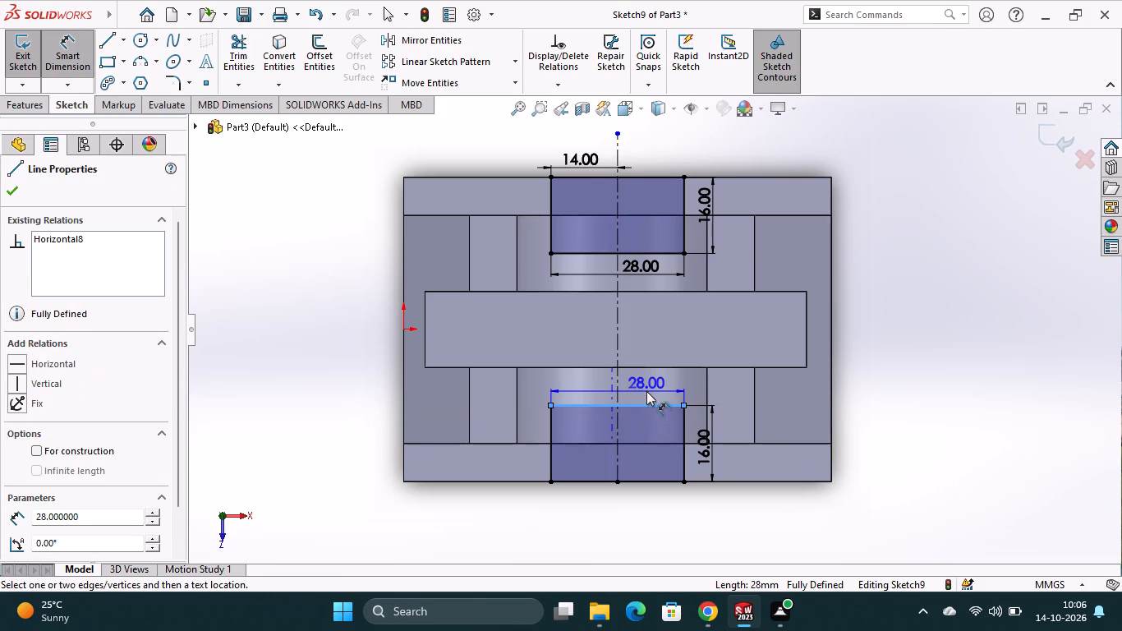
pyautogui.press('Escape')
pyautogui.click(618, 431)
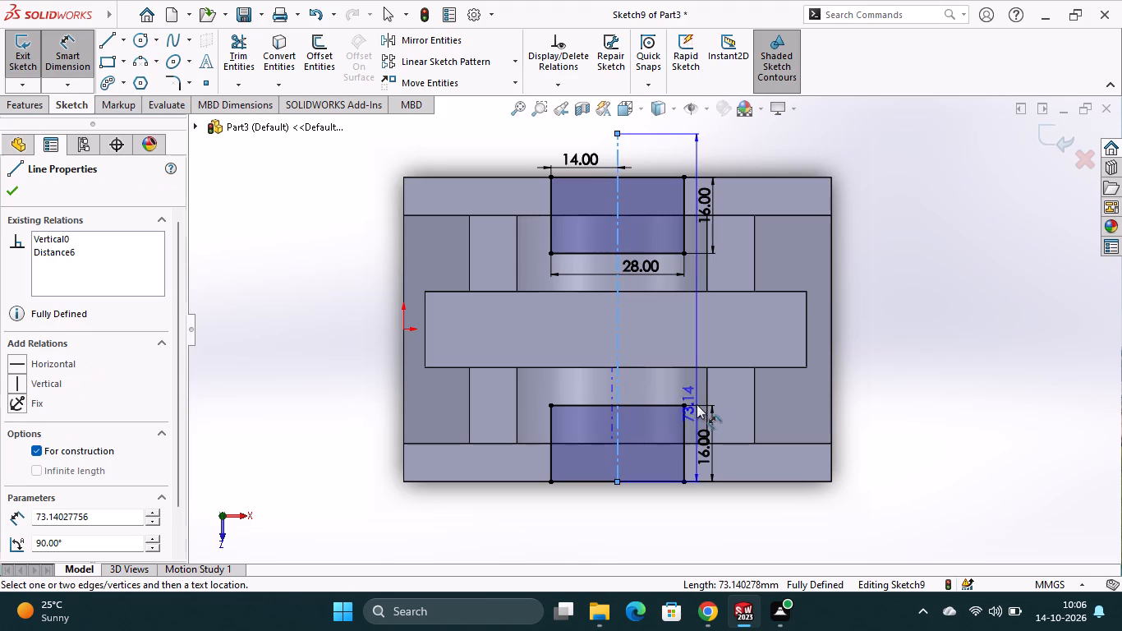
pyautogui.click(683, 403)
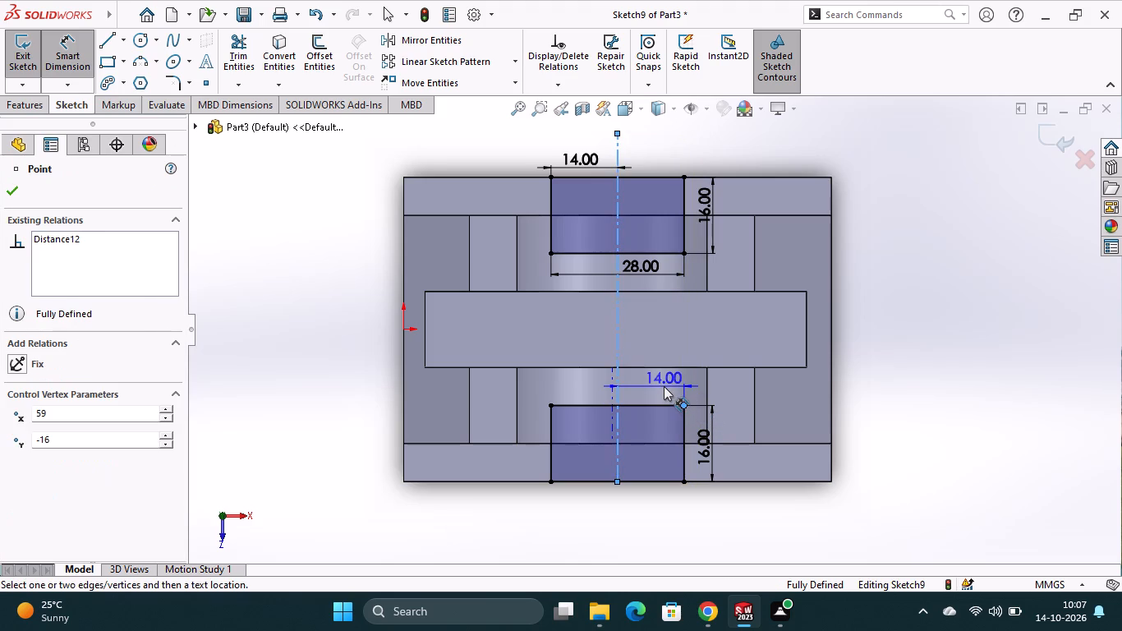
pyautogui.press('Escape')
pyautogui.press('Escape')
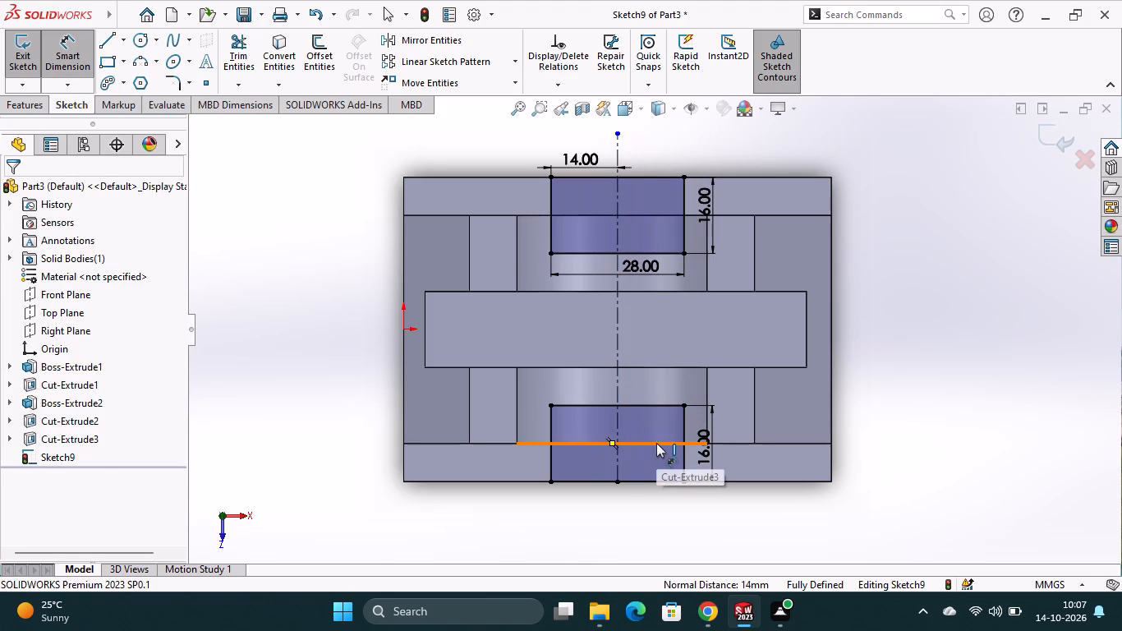
# Cut-extrude both rectangles down into the block with a blind depth of 45 mm.
pyautogui.click(31, 104)
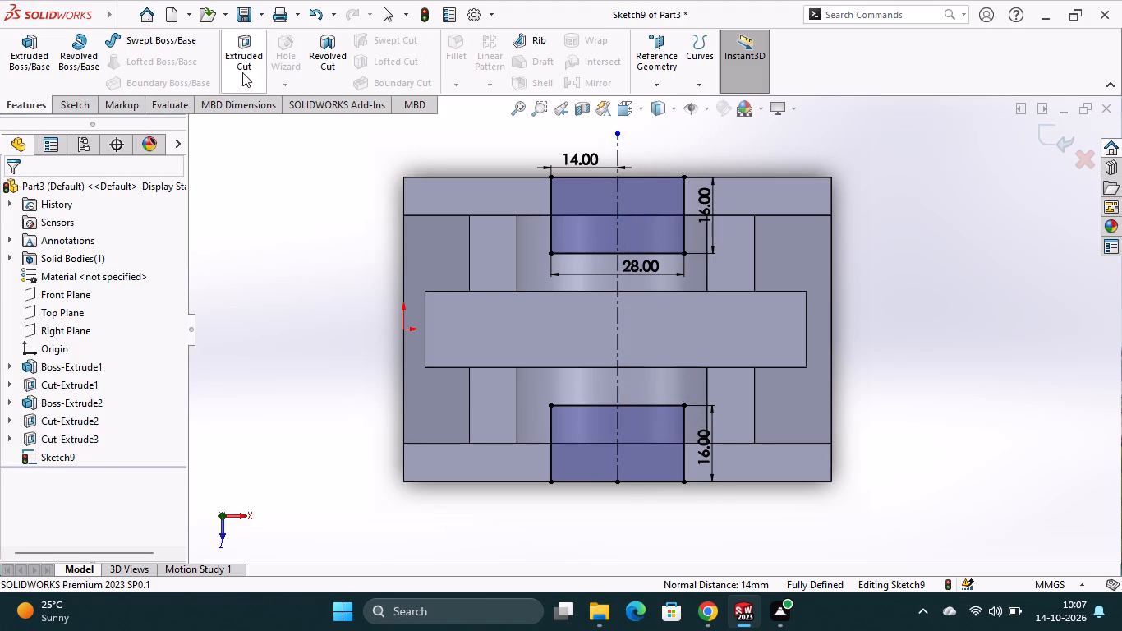
pyautogui.click(241, 72)
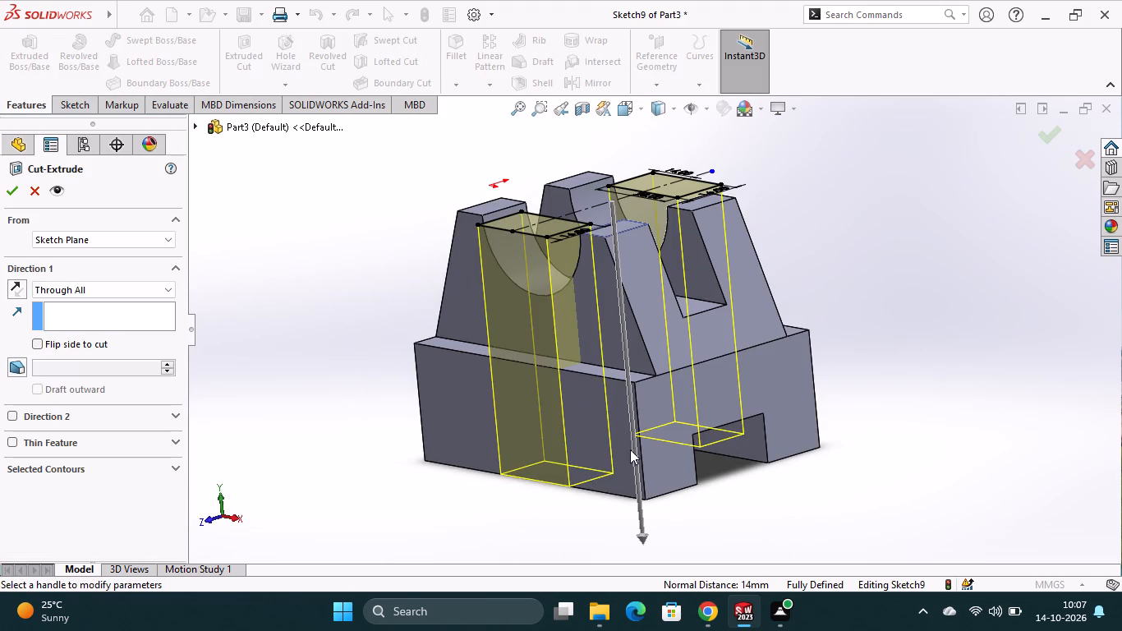
pyautogui.click(103, 291)
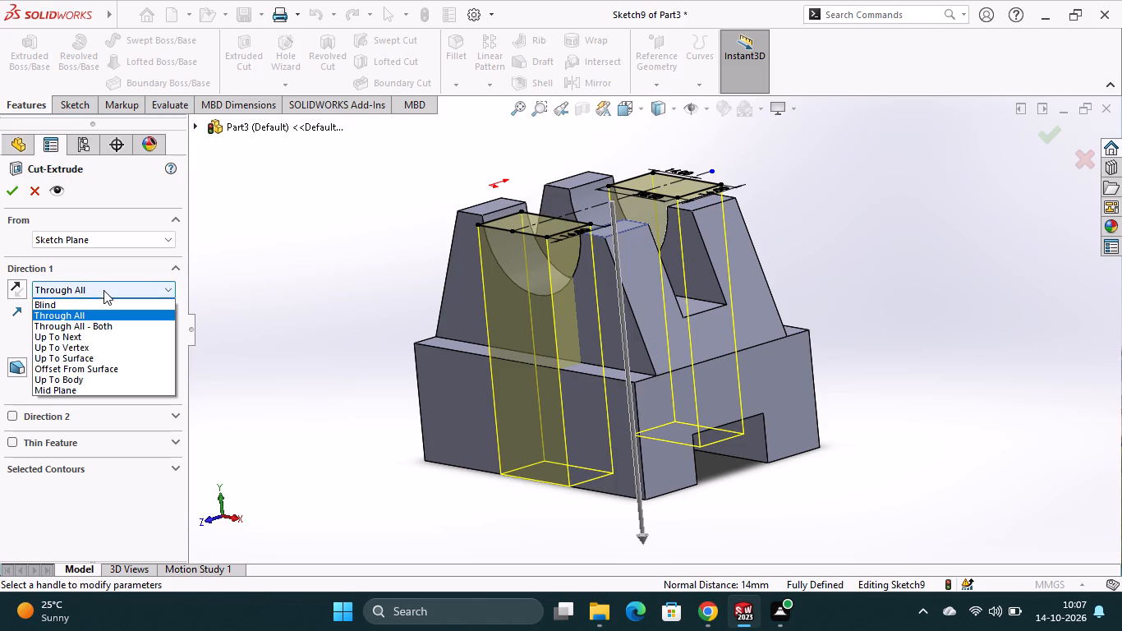
pyautogui.click(96, 301)
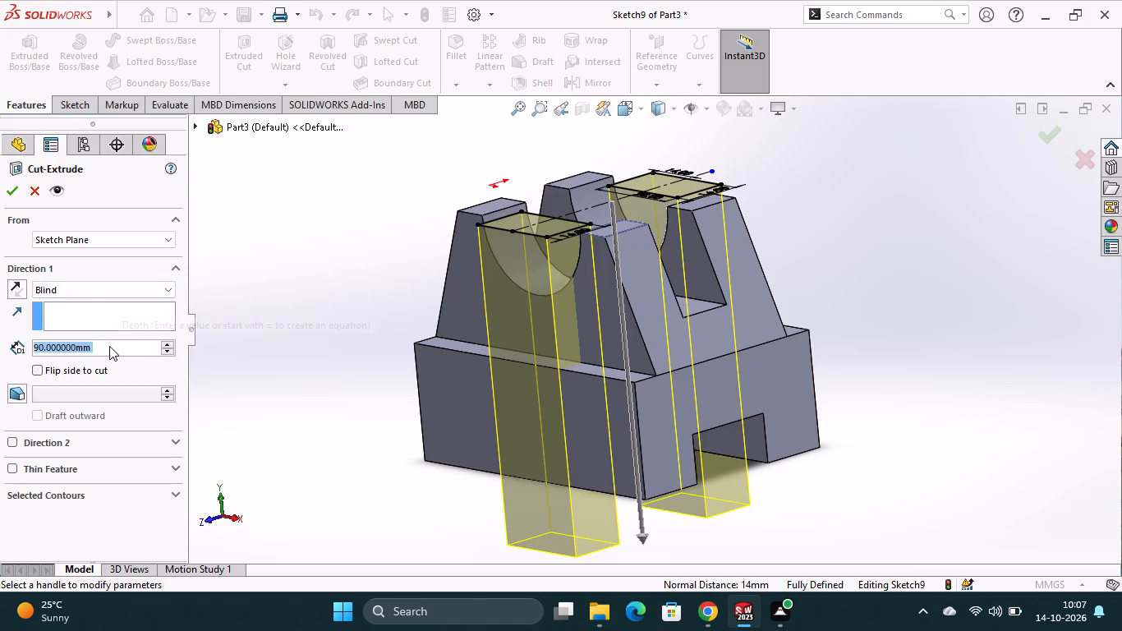
pyautogui.write('45')
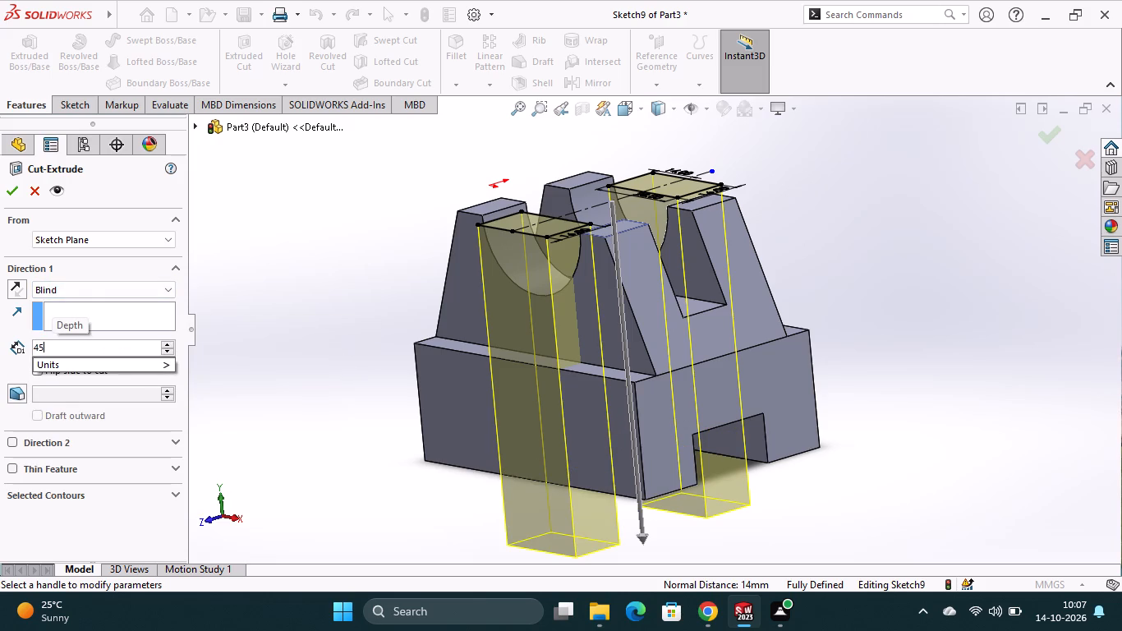
pyautogui.press('Return')
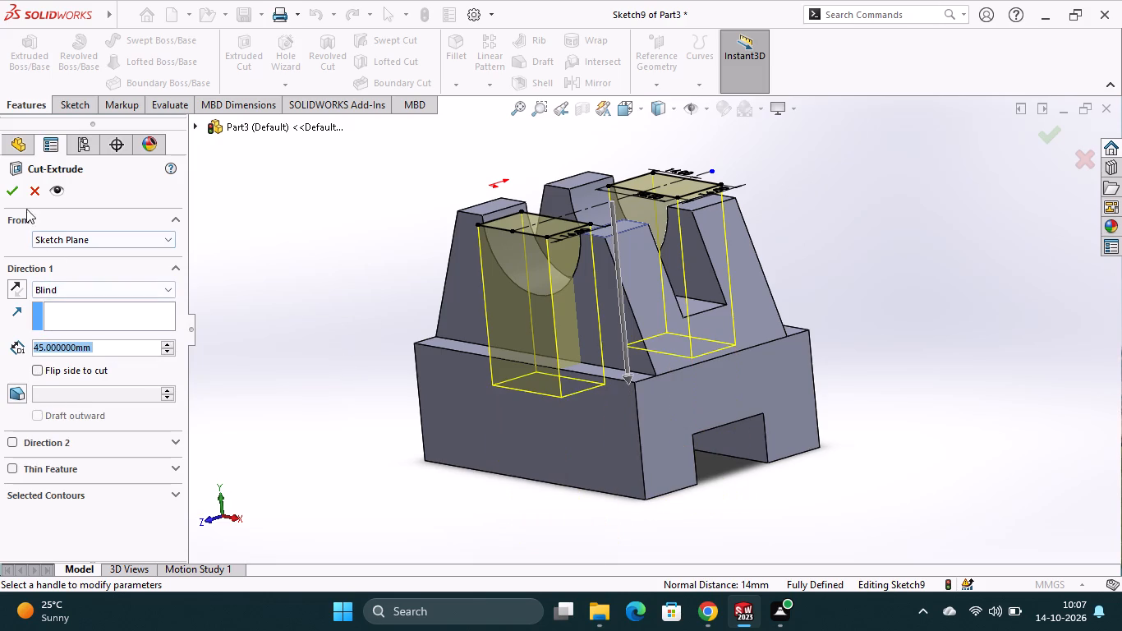
pyautogui.click(13, 192)
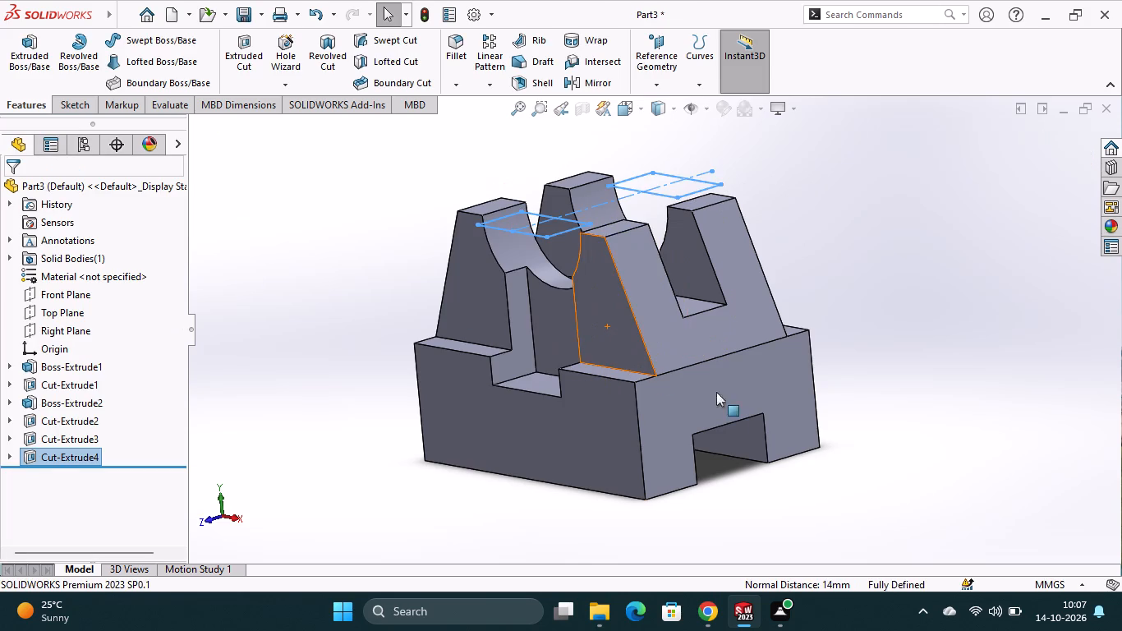
# Examine the block and its new front and rear cuts from several angles.
pyautogui.moveTo(869, 421); pyautogui.dragTo(922, 433, button='middle')
pyautogui.scroll(-1, 869, 421)
pyautogui.scroll(1, 897, 430)
pyautogui.moveTo(875, 424); pyautogui.dragTo(843, 491, button='middle')
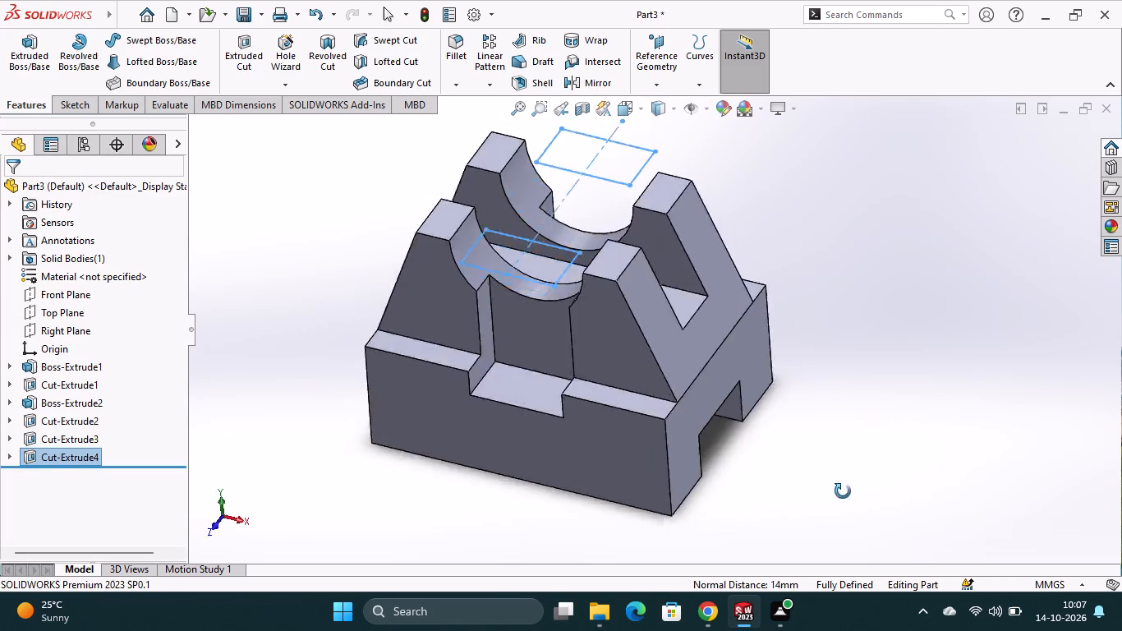
pyautogui.moveTo(843, 491); pyautogui.dragTo(826, 459, button='middle')
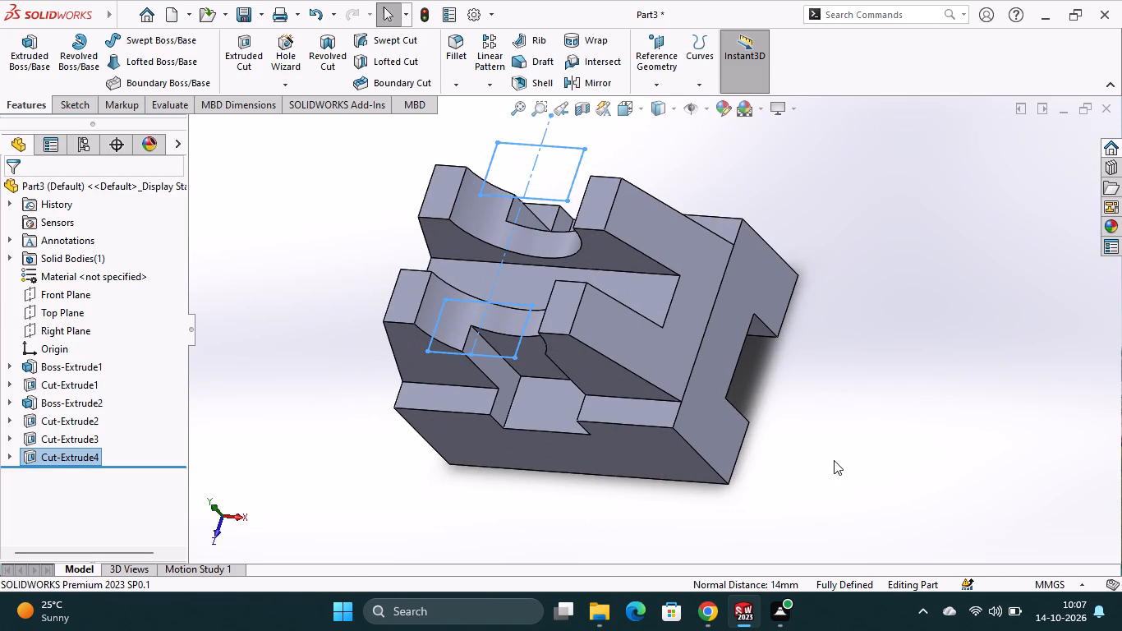
pyautogui.press('Escape')
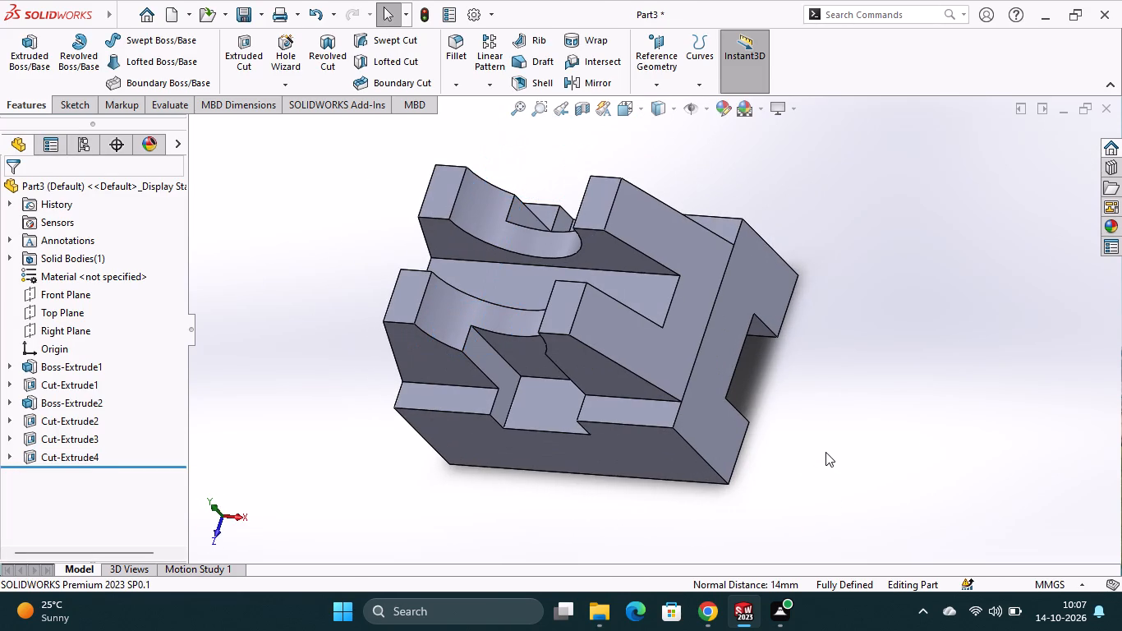
pyautogui.moveTo(831, 355); pyautogui.dragTo(851, 472, button='middle')
pyautogui.moveTo(852, 364); pyautogui.dragTo(858, 384, button='middle')
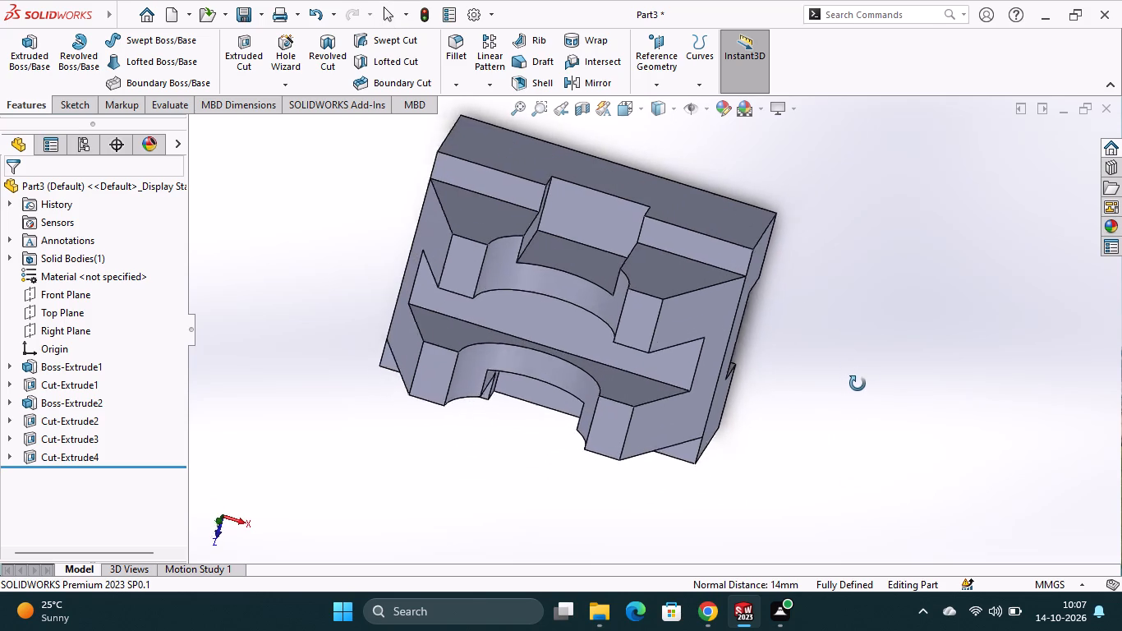
pyautogui.moveTo(858, 384); pyautogui.dragTo(874, 249, button='middle')
pyautogui.moveTo(882, 313); pyautogui.dragTo(853, 226, button='middle')
pyautogui.scroll(-1, 853, 226)
pyautogui.scroll(1, 866, 264)
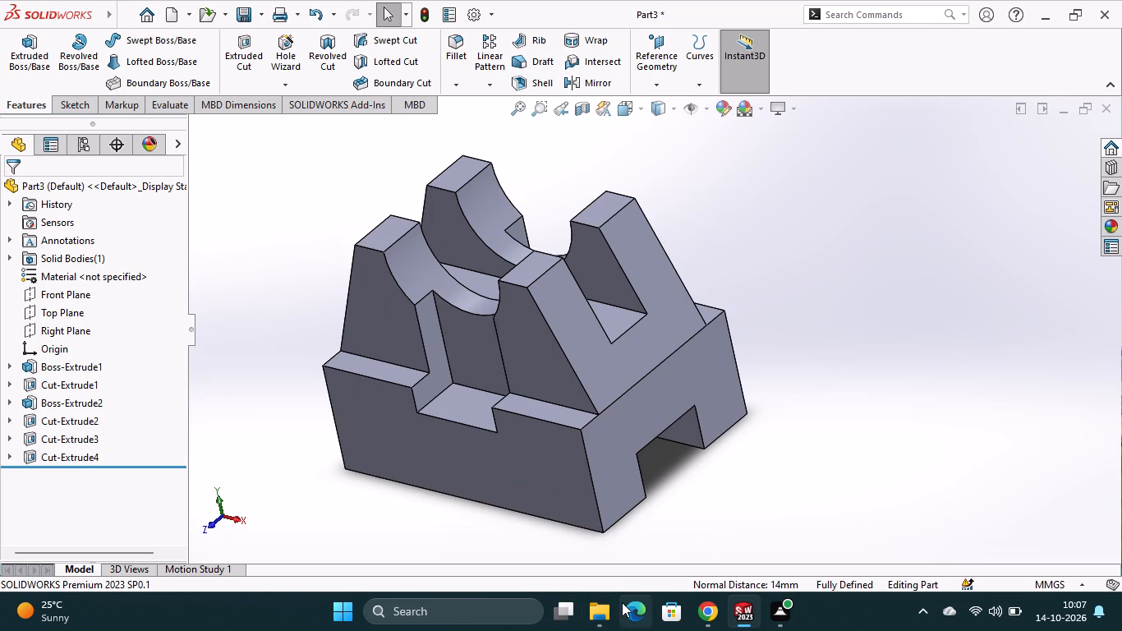
# Switch to File Explorer and check the PART2 reference picture in the PART2 folder against the model.
pyautogui.click(618, 561)
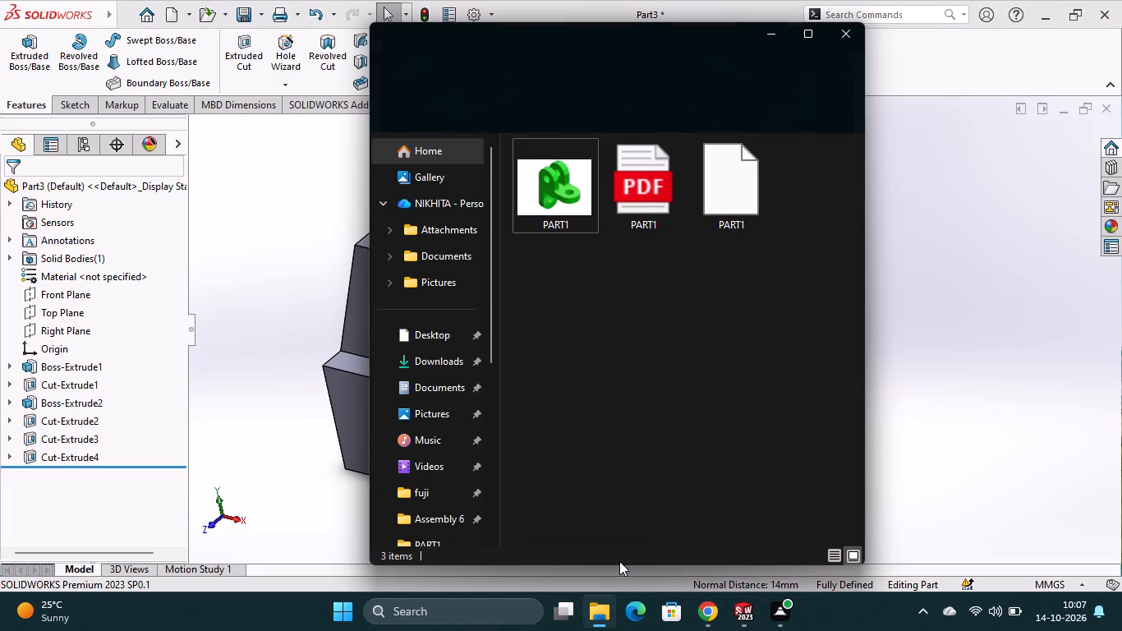
pyautogui.click(671, 75)
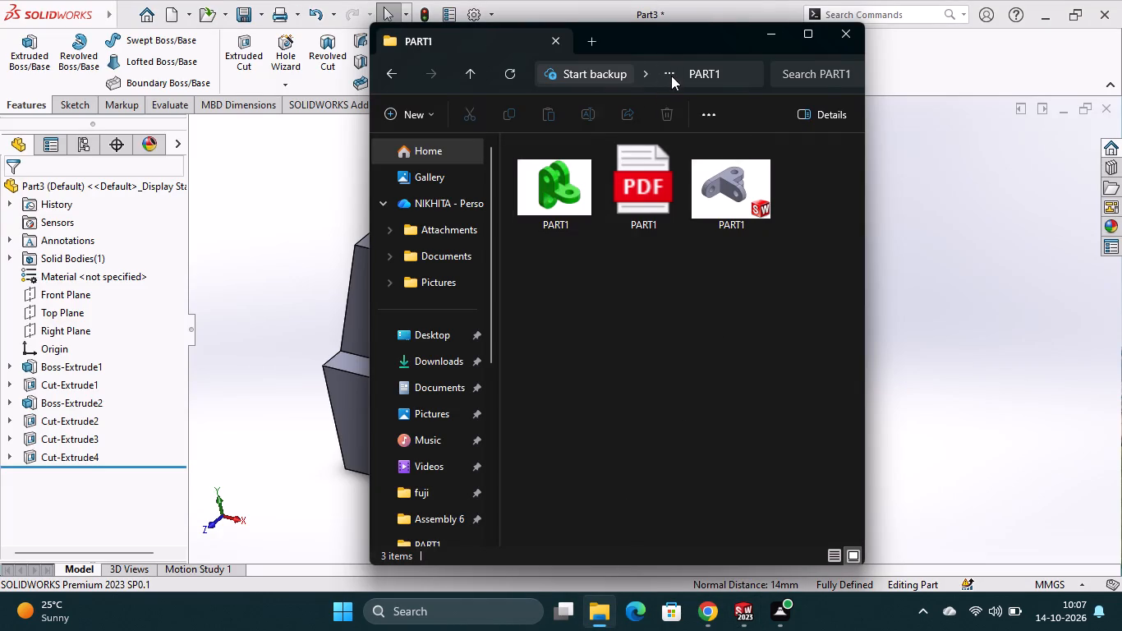
pyautogui.click(675, 104)
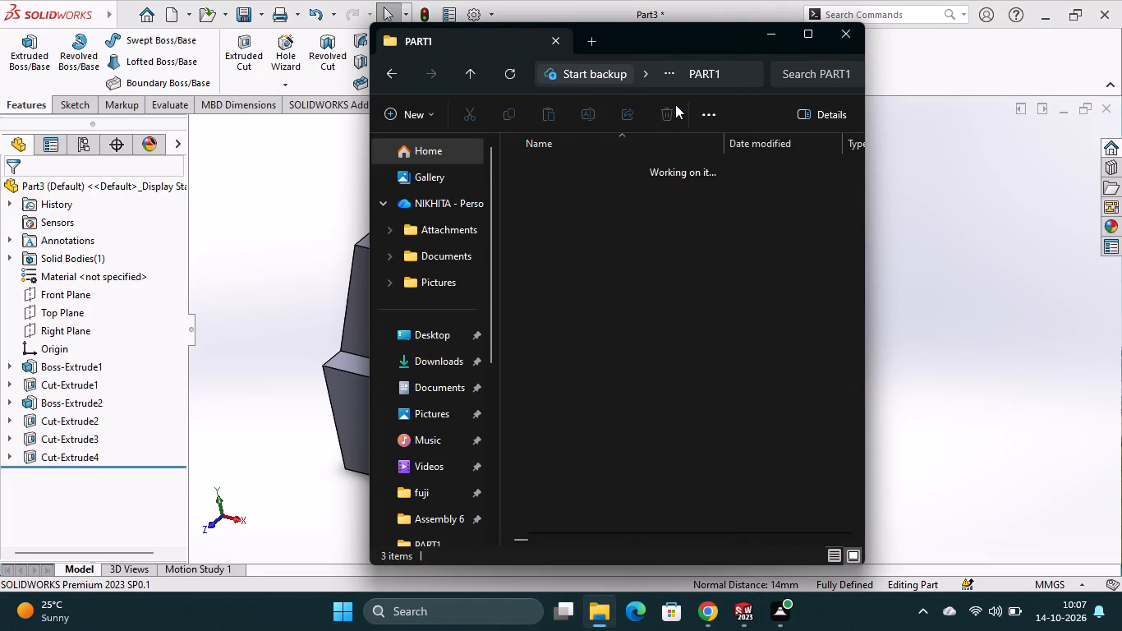
pyautogui.doubleClick(595, 307)
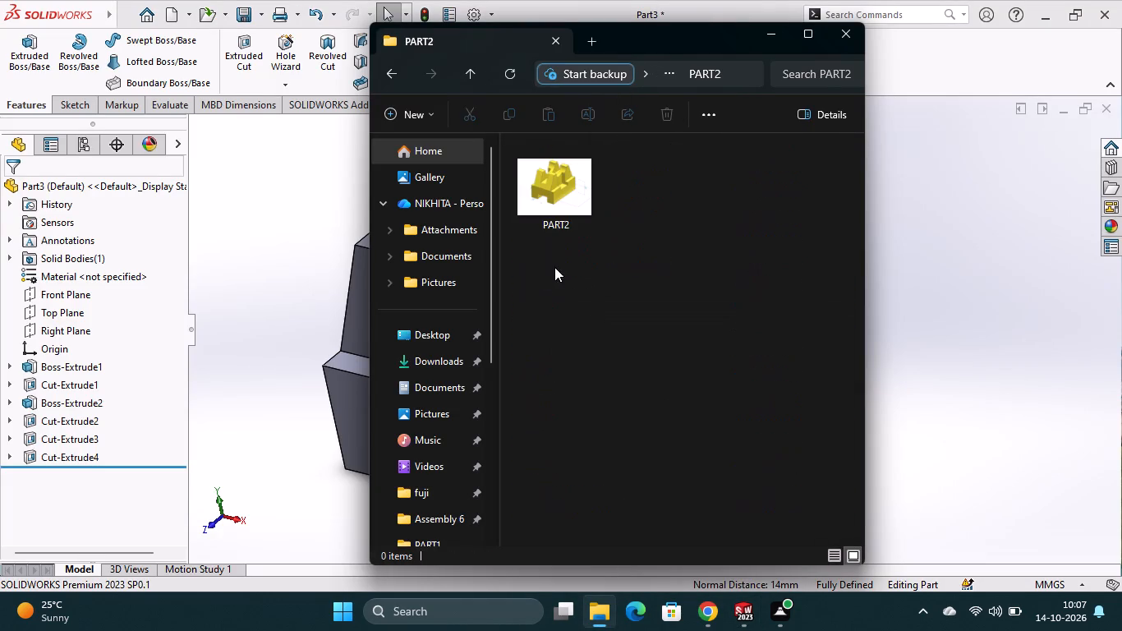
pyautogui.click(572, 193)
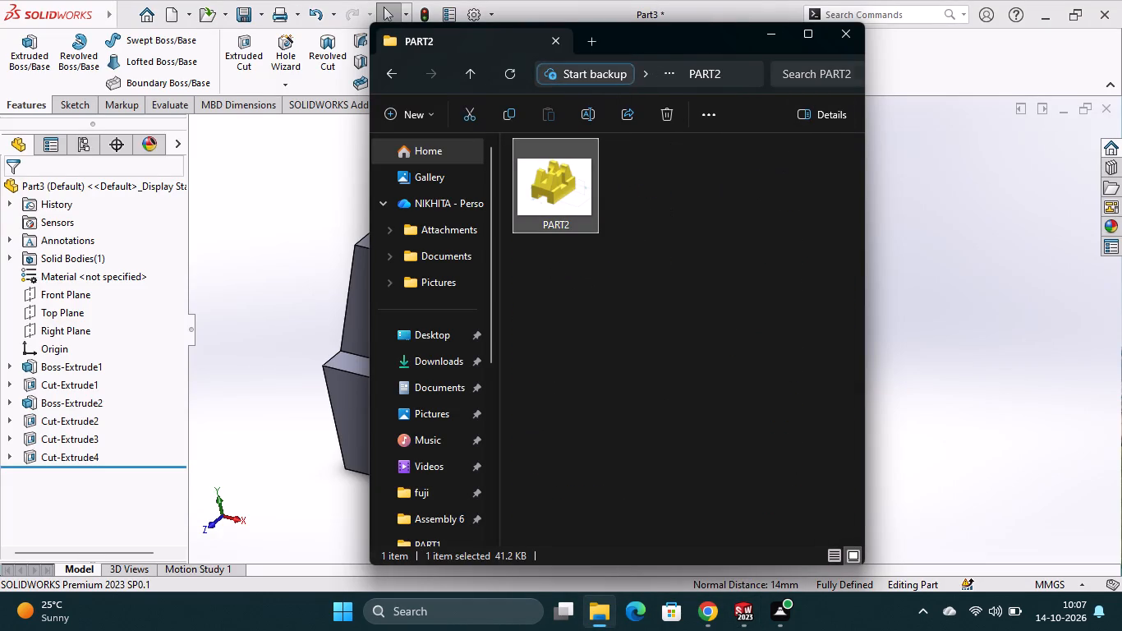
pyautogui.click(775, 35)
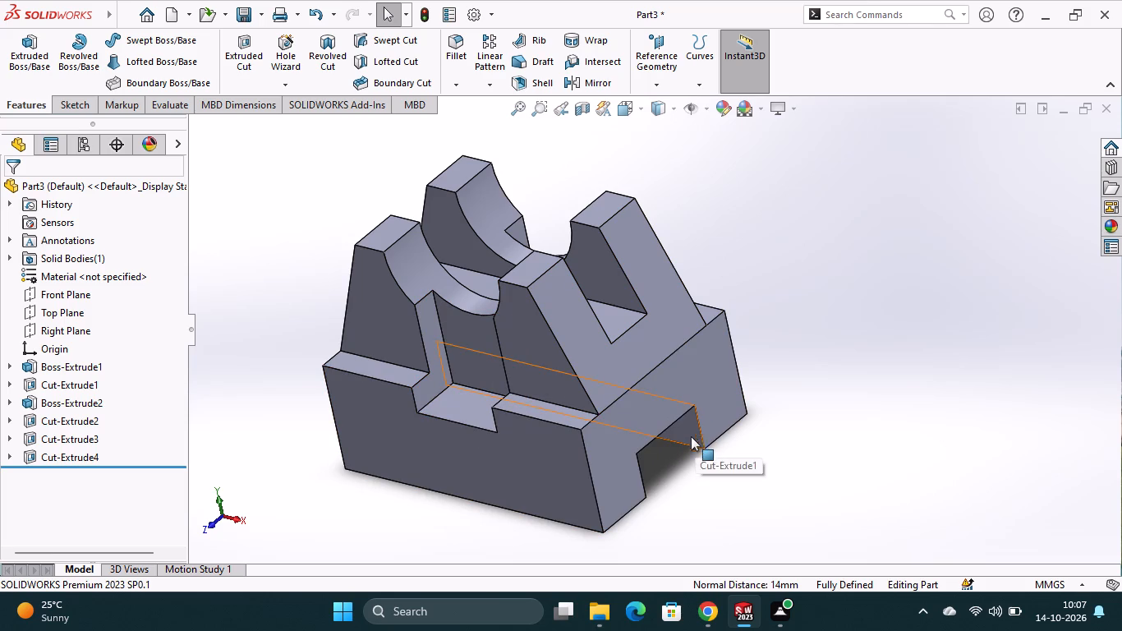
# Examine the finished block in left, front, right and isometric views, including its semicircular cut and notches.
pyautogui.click(644, 117)
pyautogui.click(623, 184)
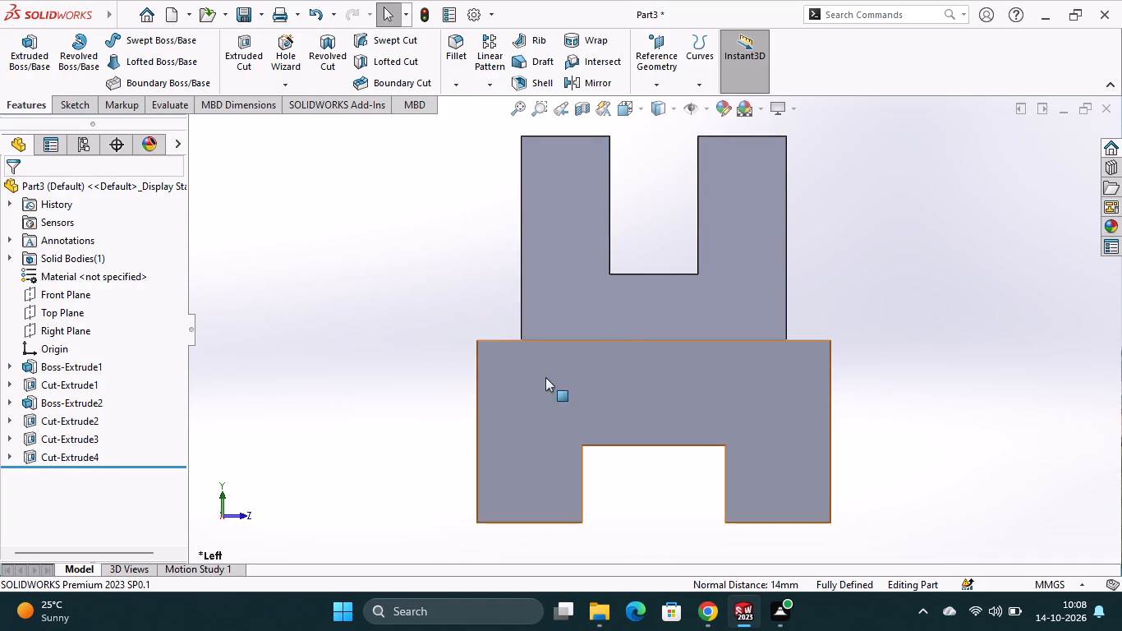
pyautogui.click(642, 113)
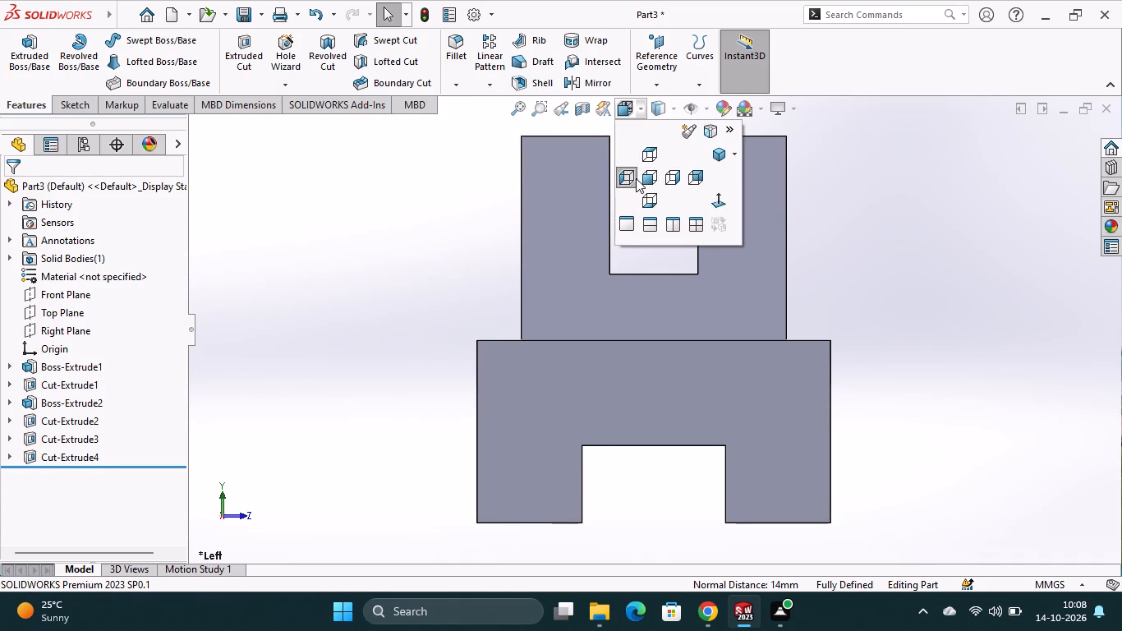
pyautogui.click(646, 180)
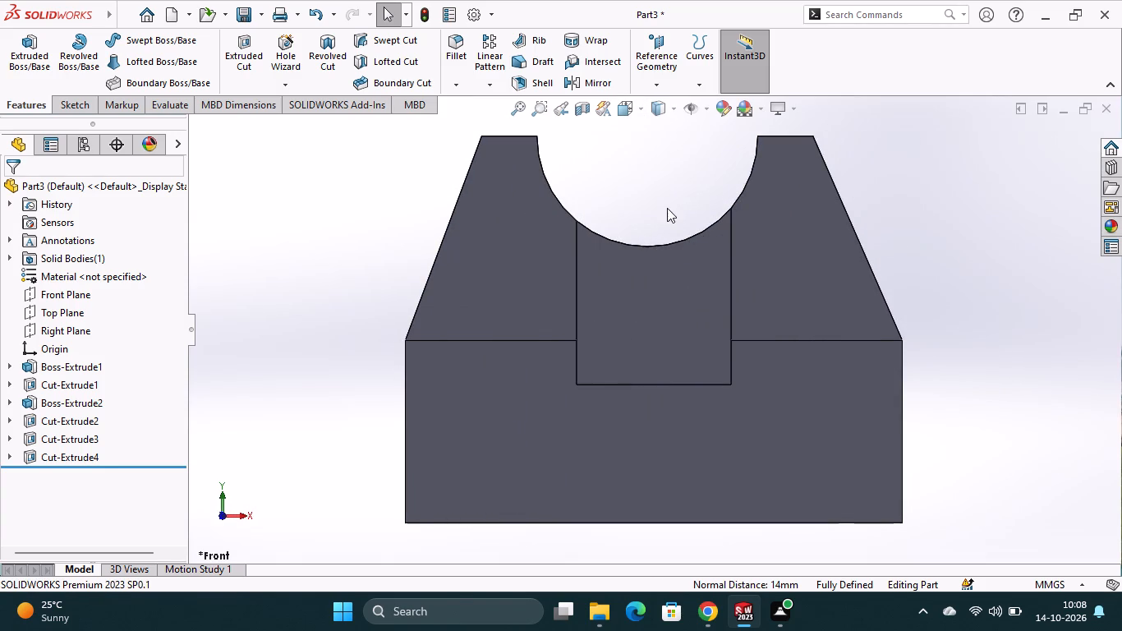
pyautogui.moveTo(667, 208); pyautogui.dragTo(668, 230, button='middle')
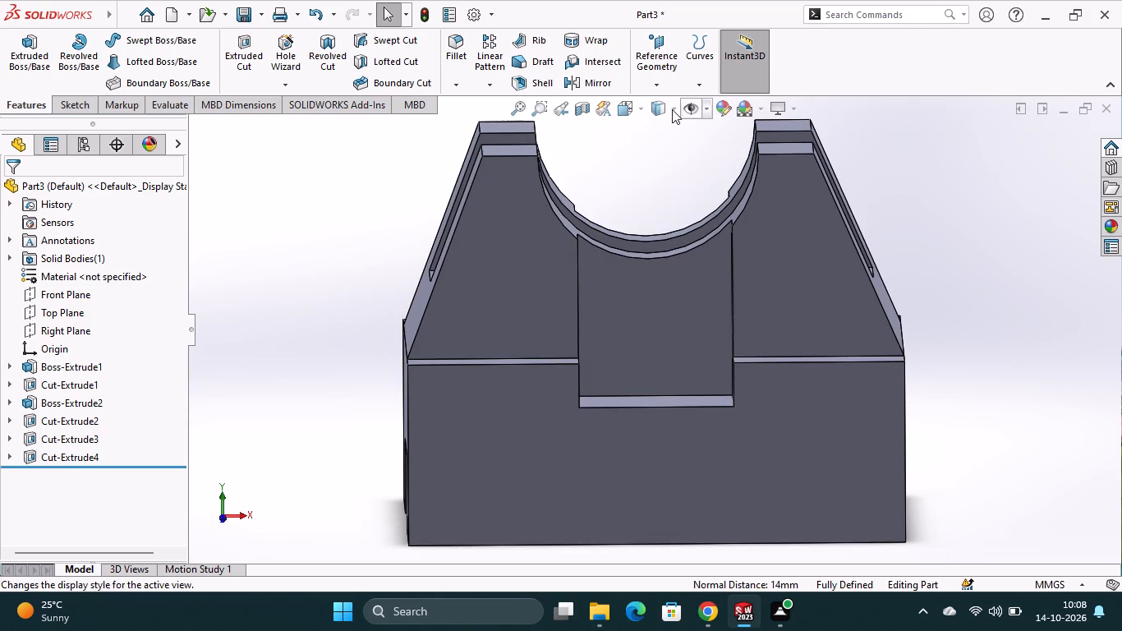
pyautogui.click(641, 108)
pyautogui.click(669, 174)
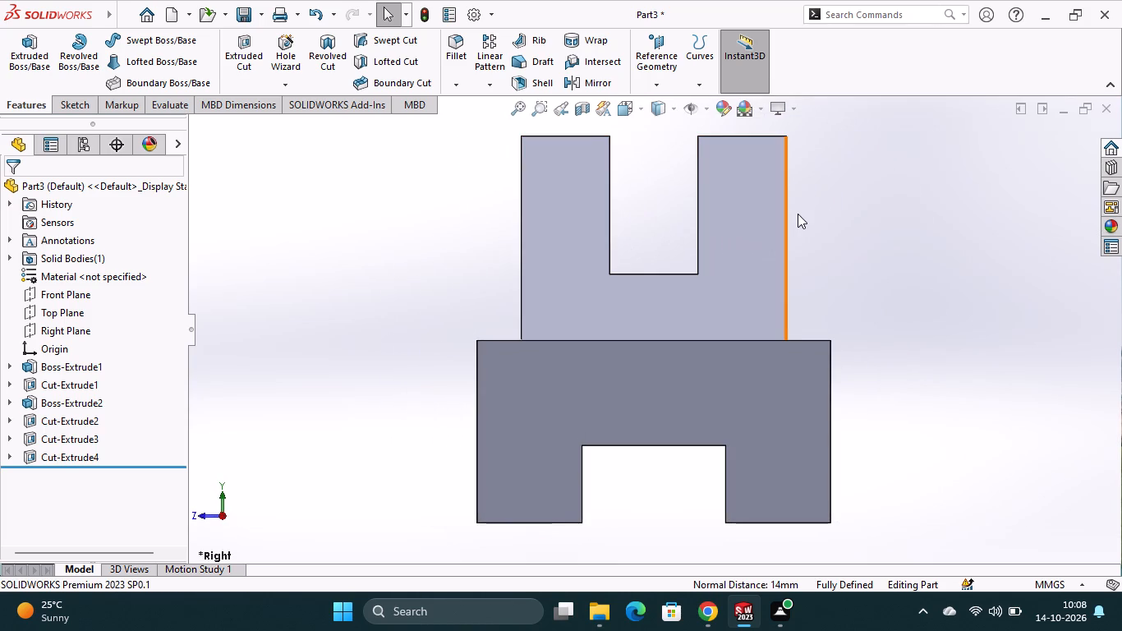
pyautogui.moveTo(798, 214); pyautogui.dragTo(777, 284, button='middle')
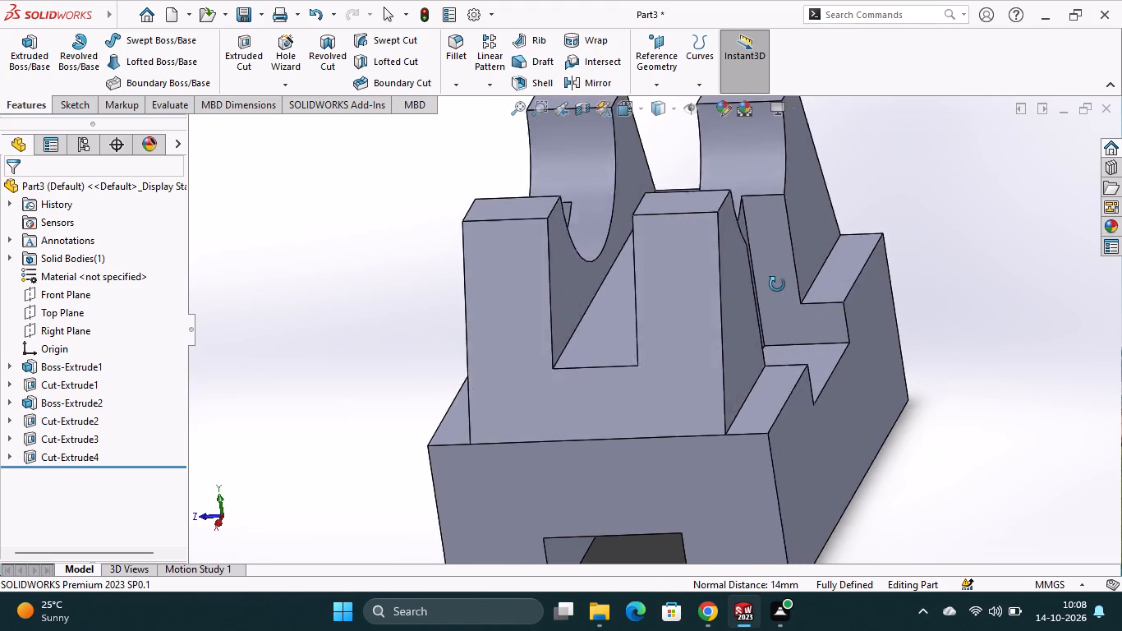
pyautogui.moveTo(777, 284); pyautogui.dragTo(770, 387, button='middle')
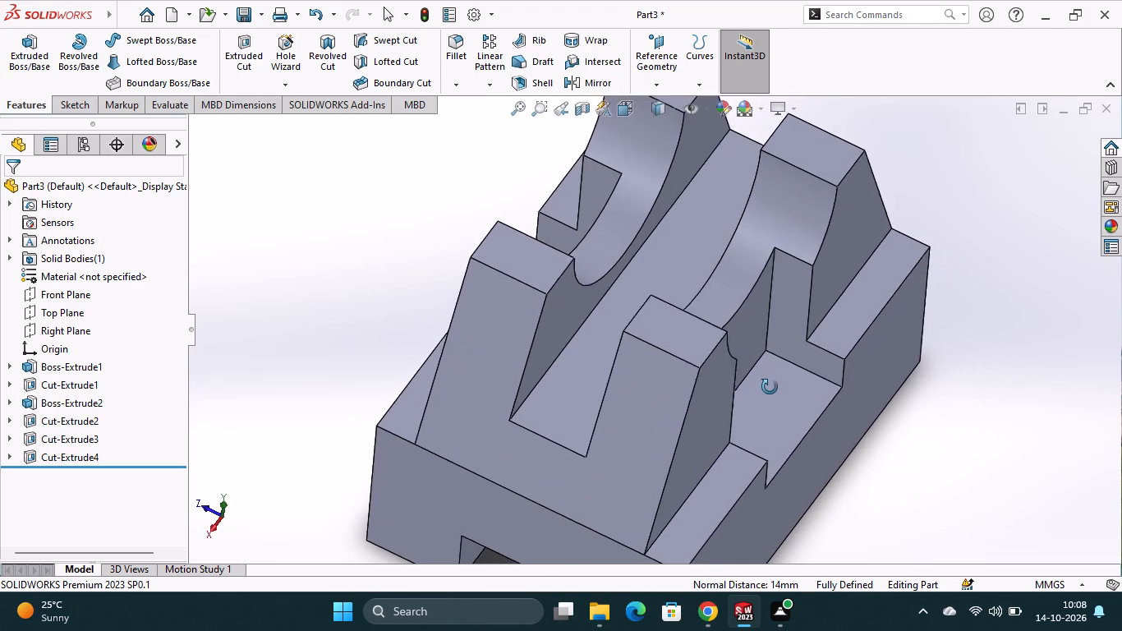
pyautogui.moveTo(770, 387); pyautogui.dragTo(779, 384, button='middle')
pyautogui.scroll(2, 793, 358)
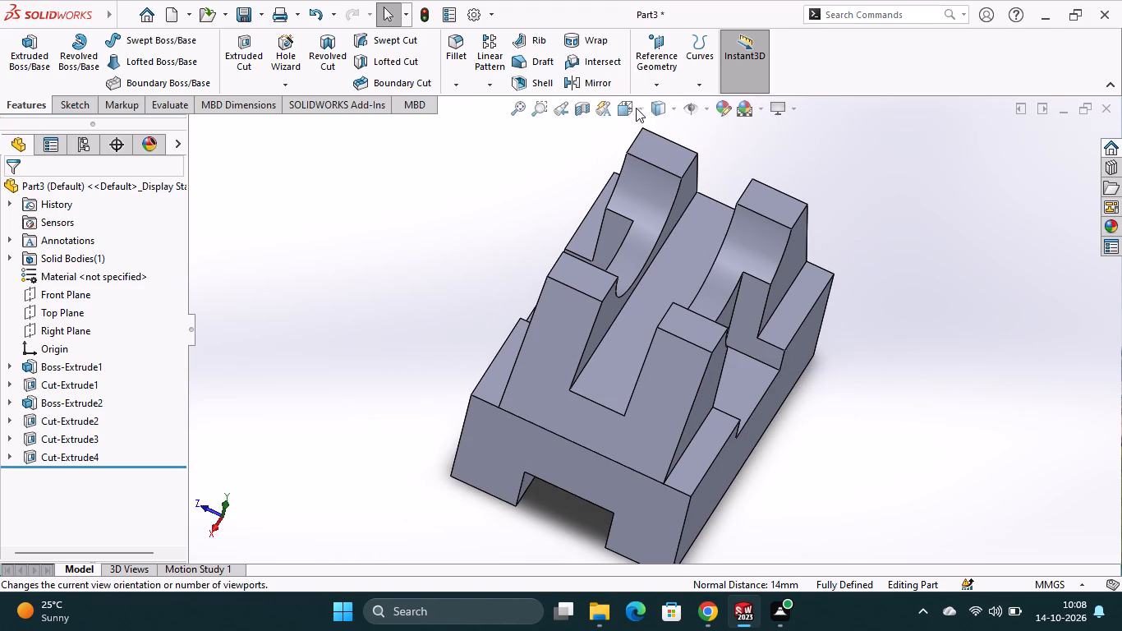
pyautogui.click(639, 108)
pyautogui.click(715, 160)
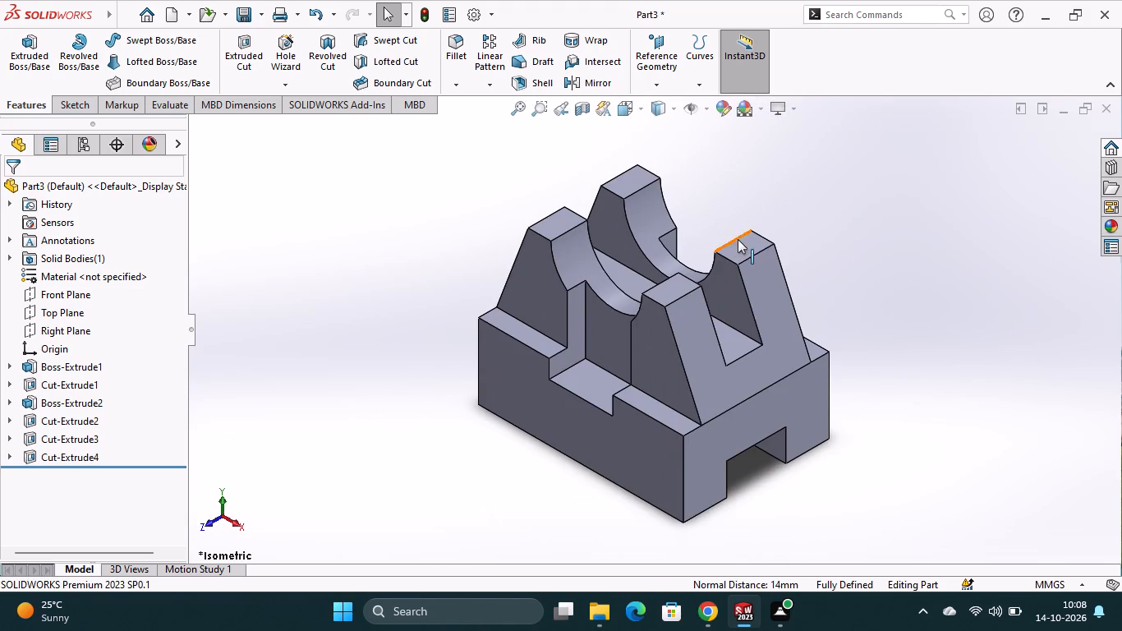
# Save the part as a SOLIDWORKS part named PART 2 in the PART2 folder.
pyautogui.hotkey('ctrl', 's')
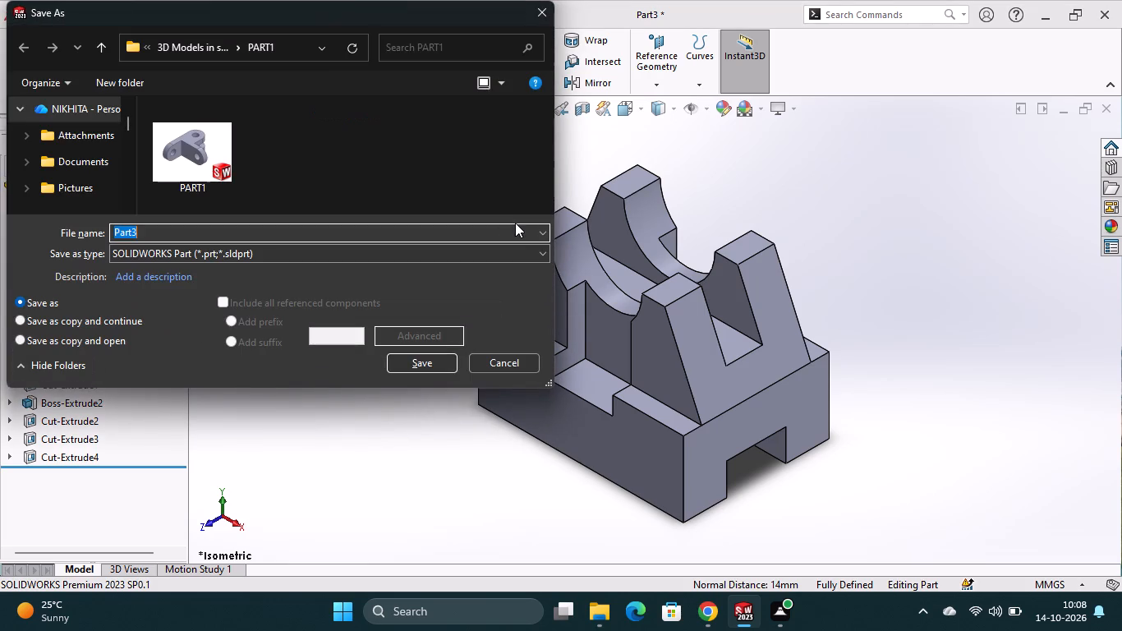
pyautogui.click(207, 45)
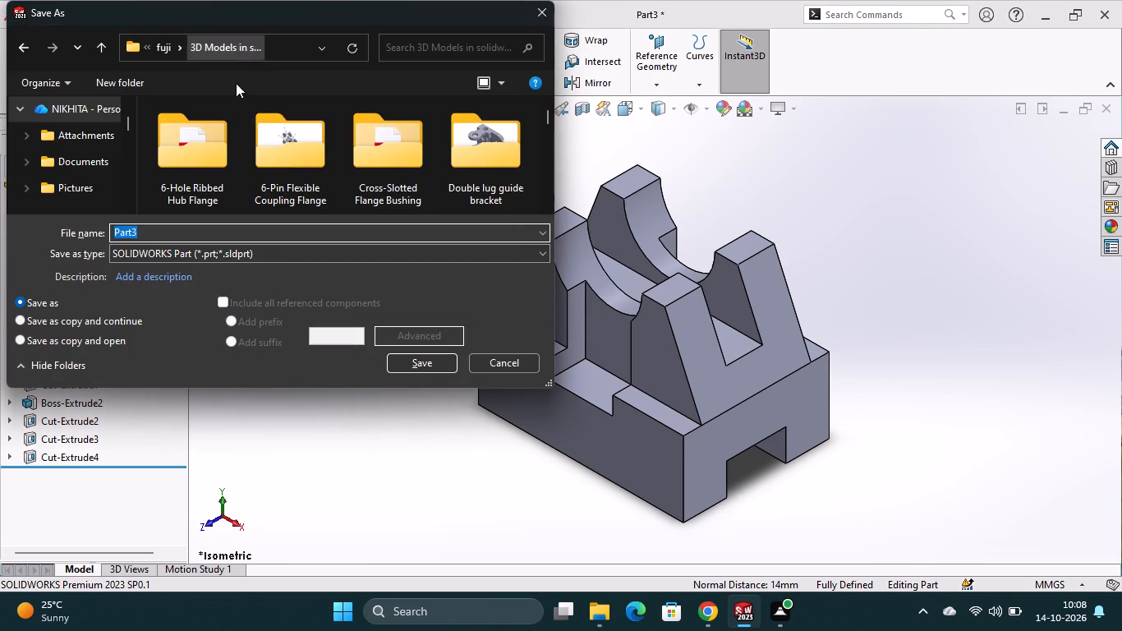
pyautogui.scroll(-2, 398, 159)
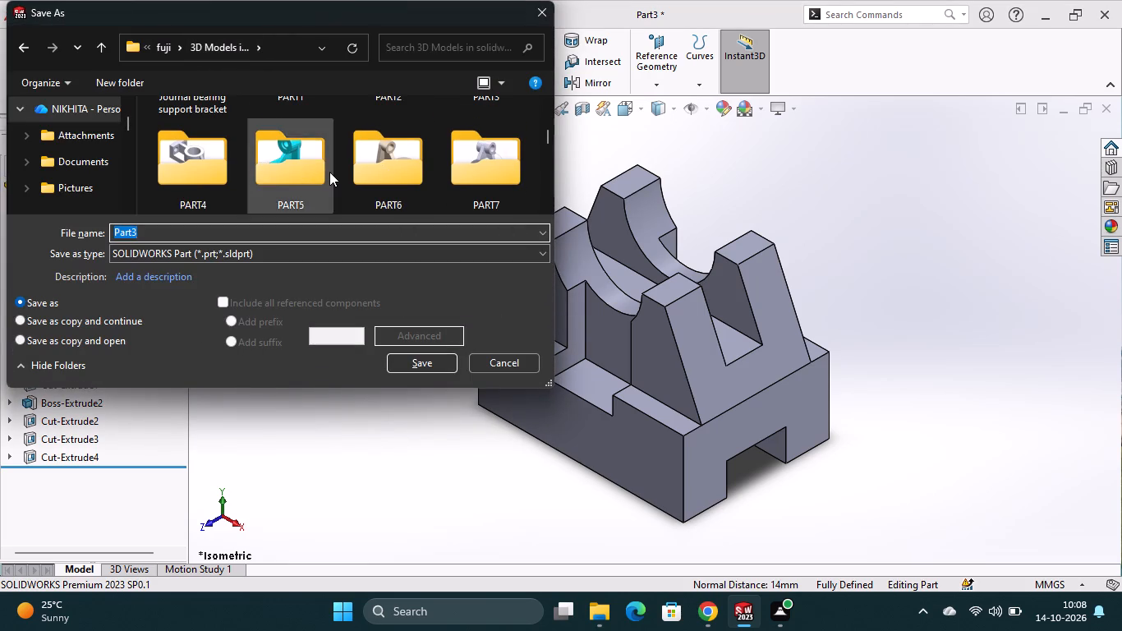
pyautogui.scroll(2, 329, 172)
pyautogui.scroll(-1, 466, 166)
pyautogui.click(392, 161)
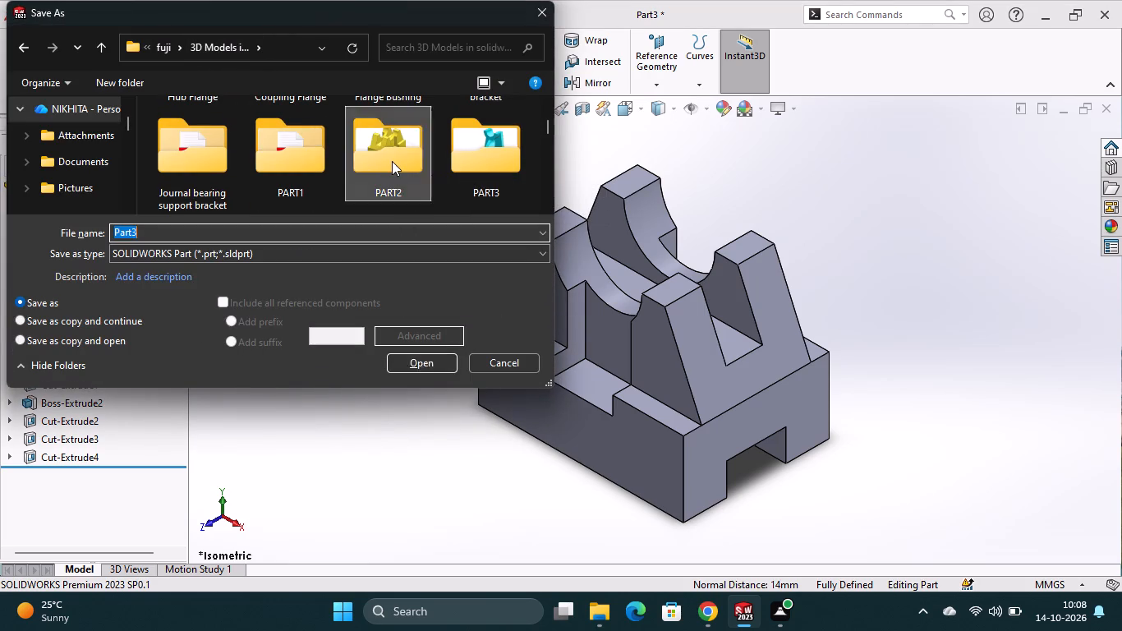
pyautogui.doubleClick(393, 161)
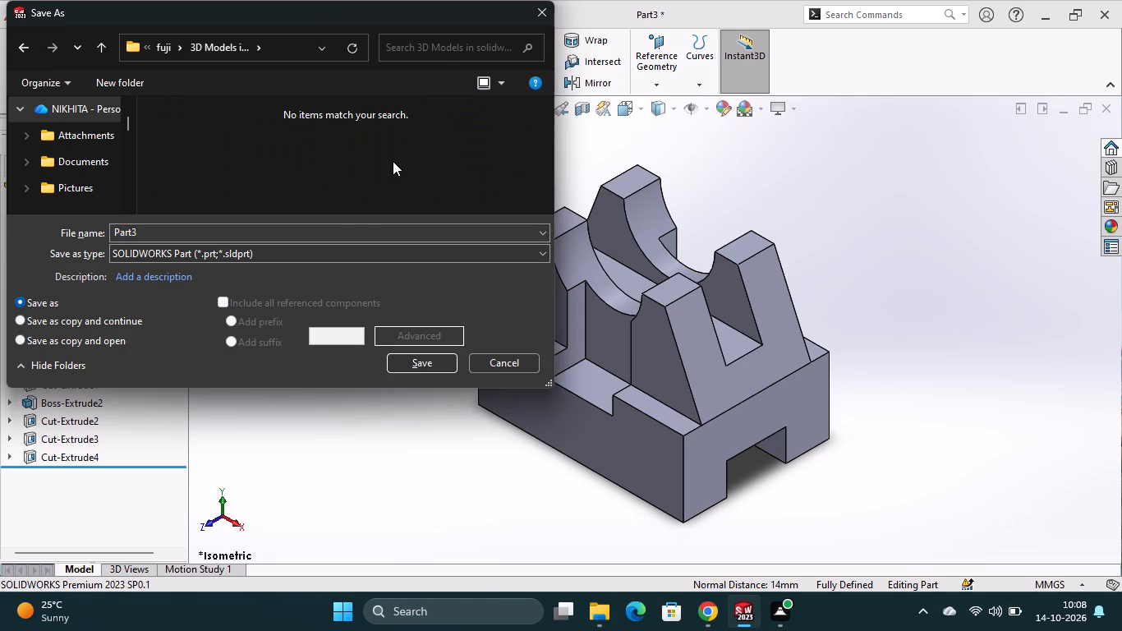
pyautogui.click(292, 228)
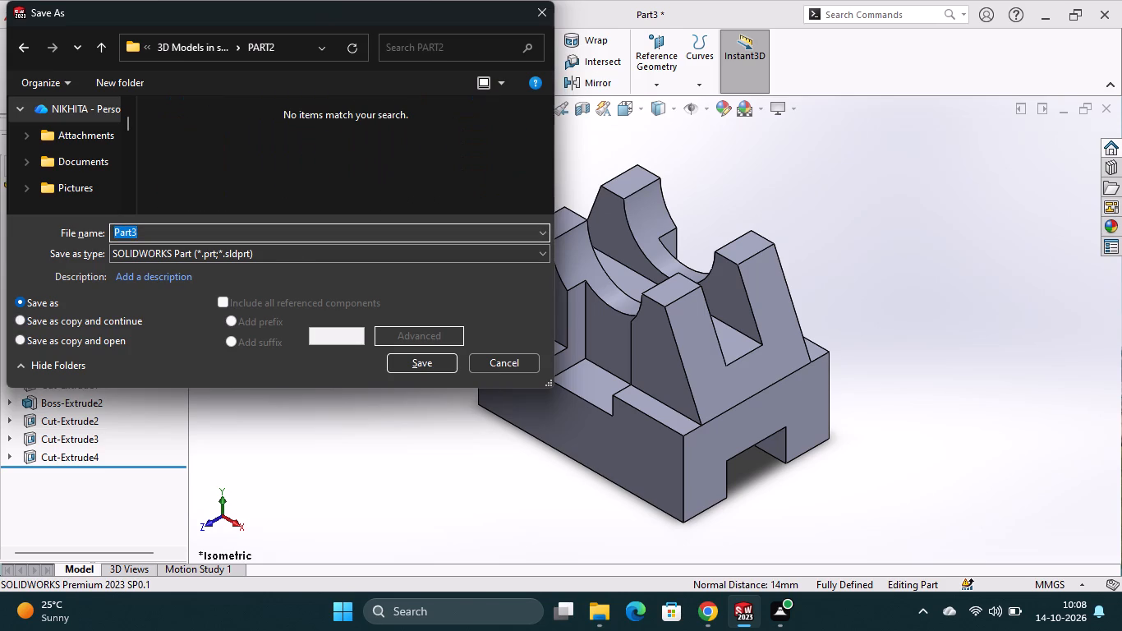
pyautogui.press('BackSpace')
pyautogui.write('PART')
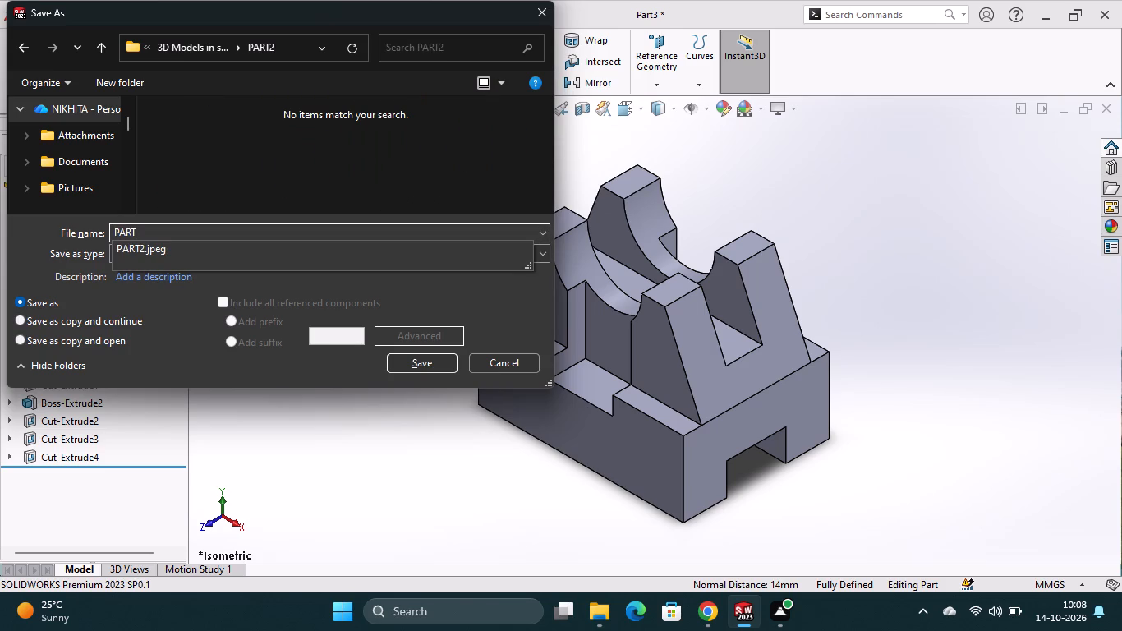
pyautogui.press('space')
pyautogui.write('2')
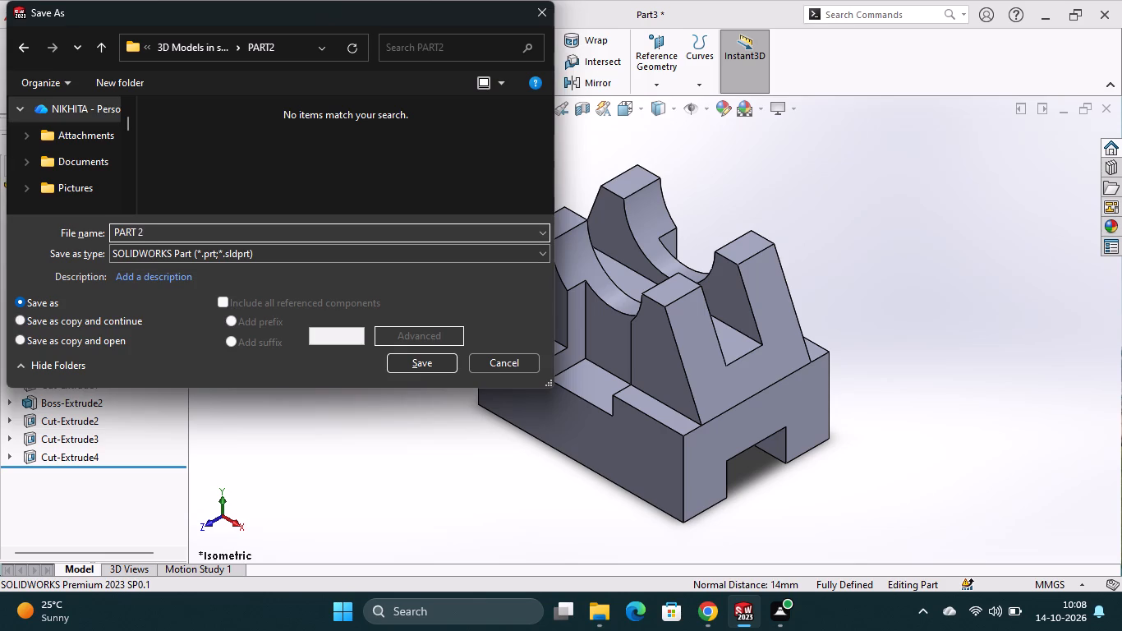
pyautogui.press('Return')
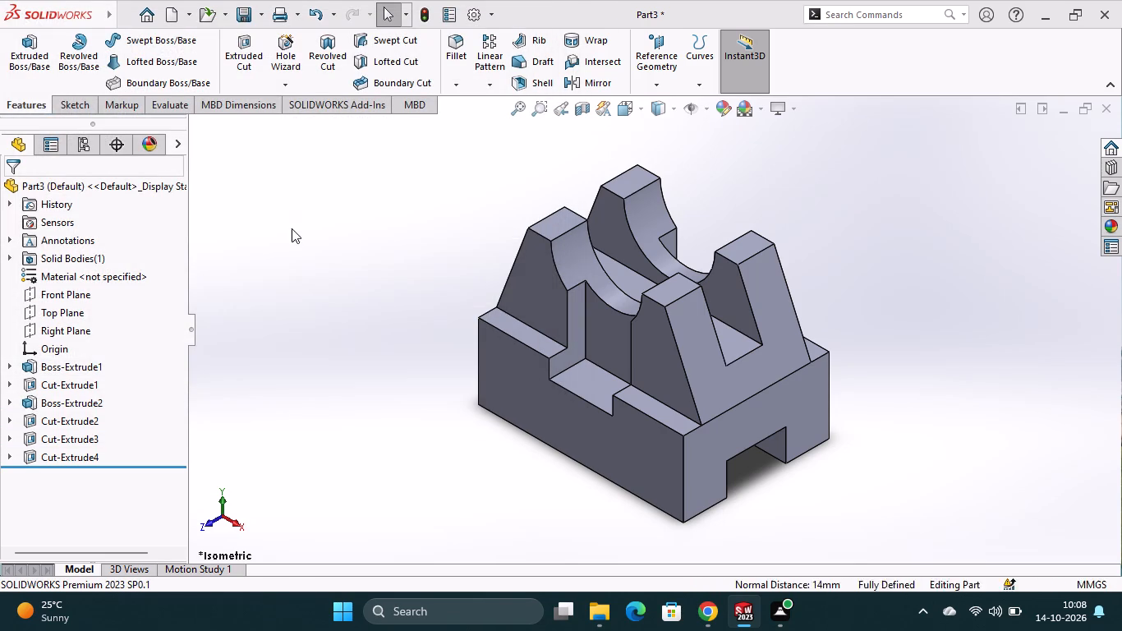
# Save a copy of the part as an Adobe PDF named PART 2 in the PART2 folder.
pyautogui.click(258, 14)
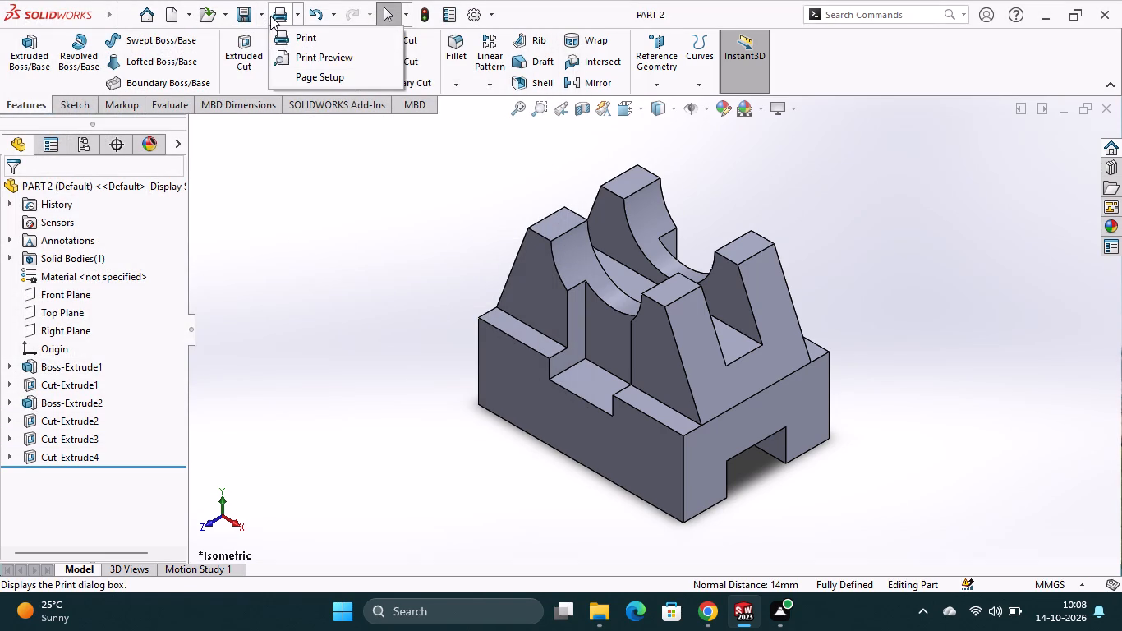
pyautogui.click(264, 15)
pyautogui.click(260, 16)
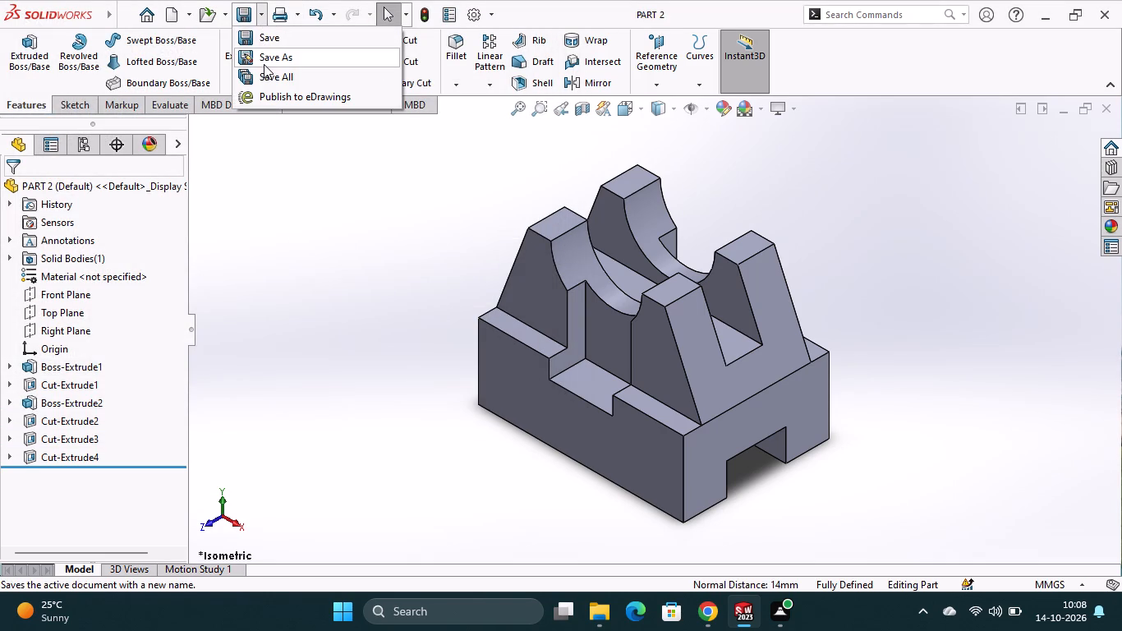
pyautogui.click(264, 64)
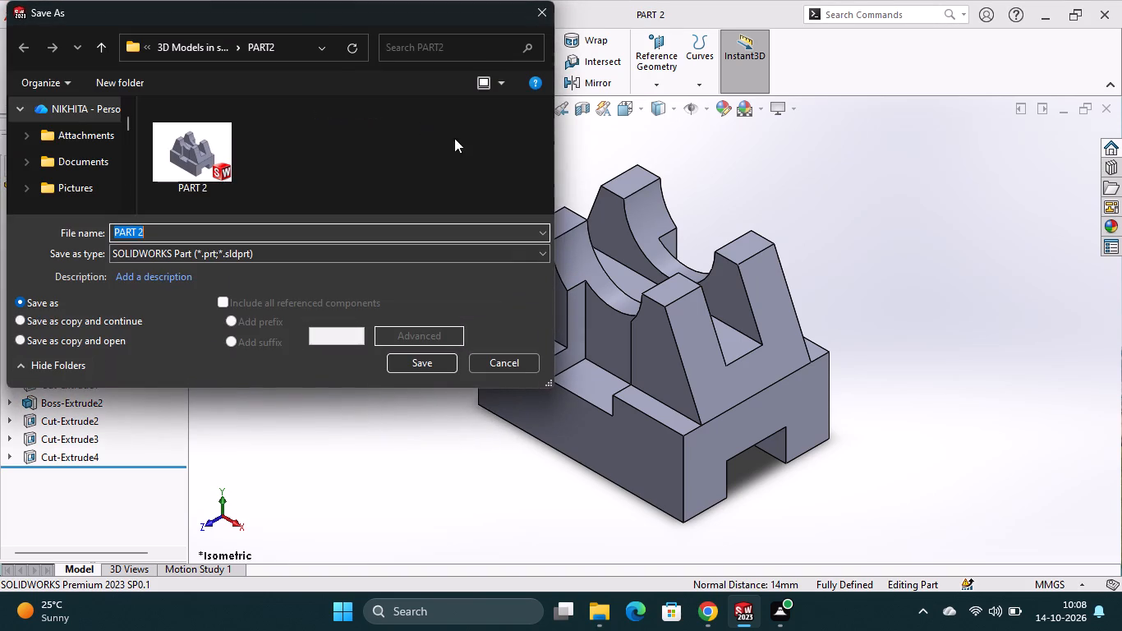
pyautogui.click(310, 251)
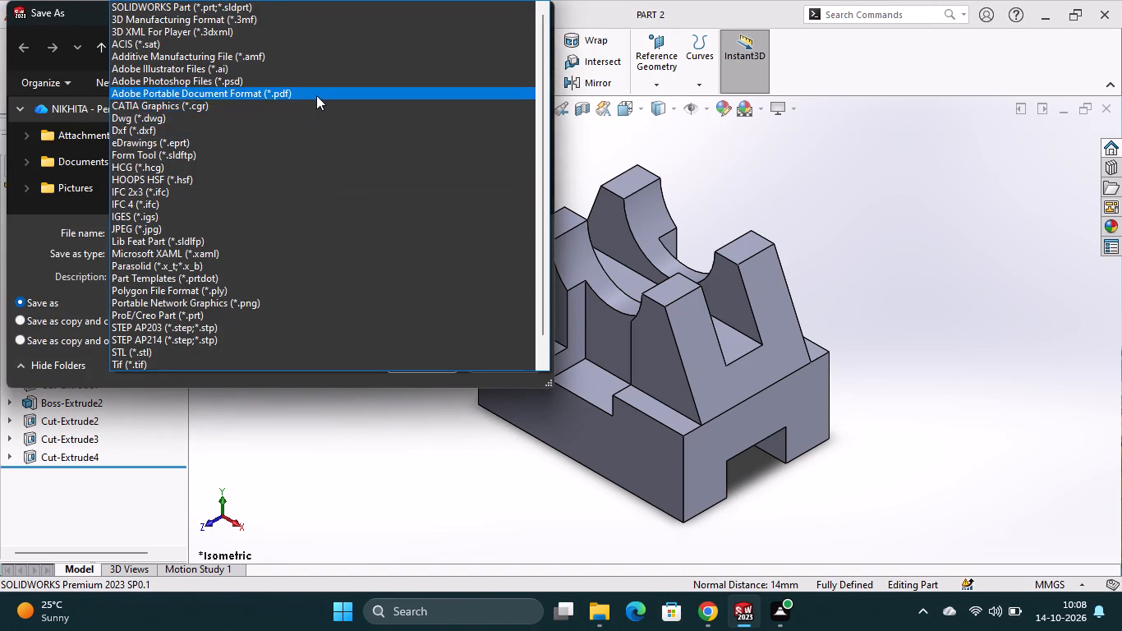
pyautogui.click(316, 95)
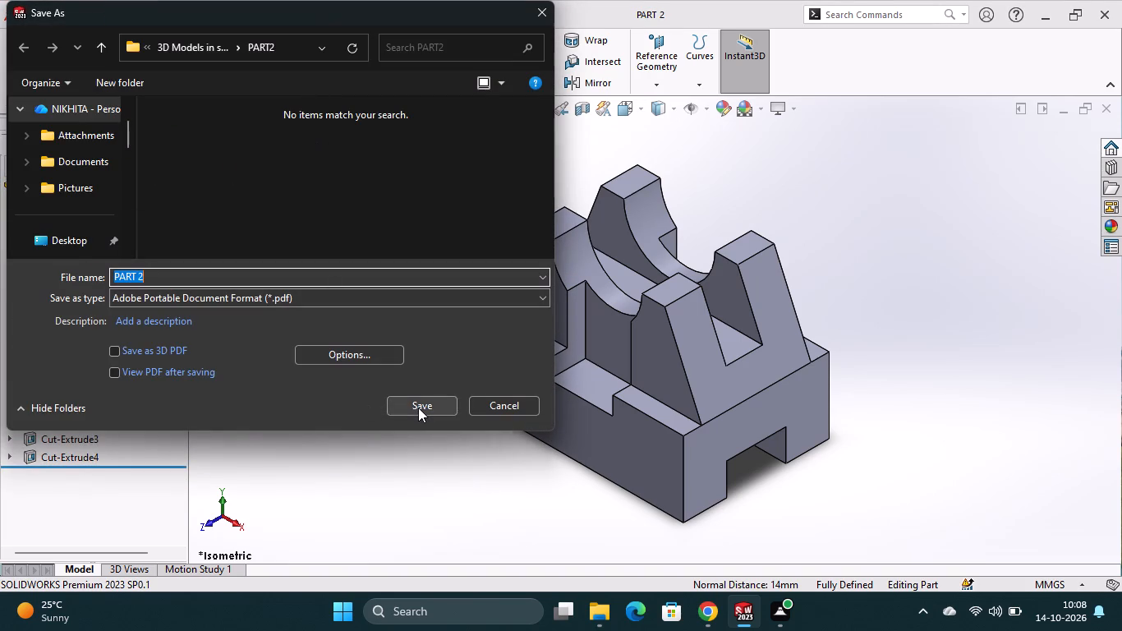
pyautogui.click(418, 408)
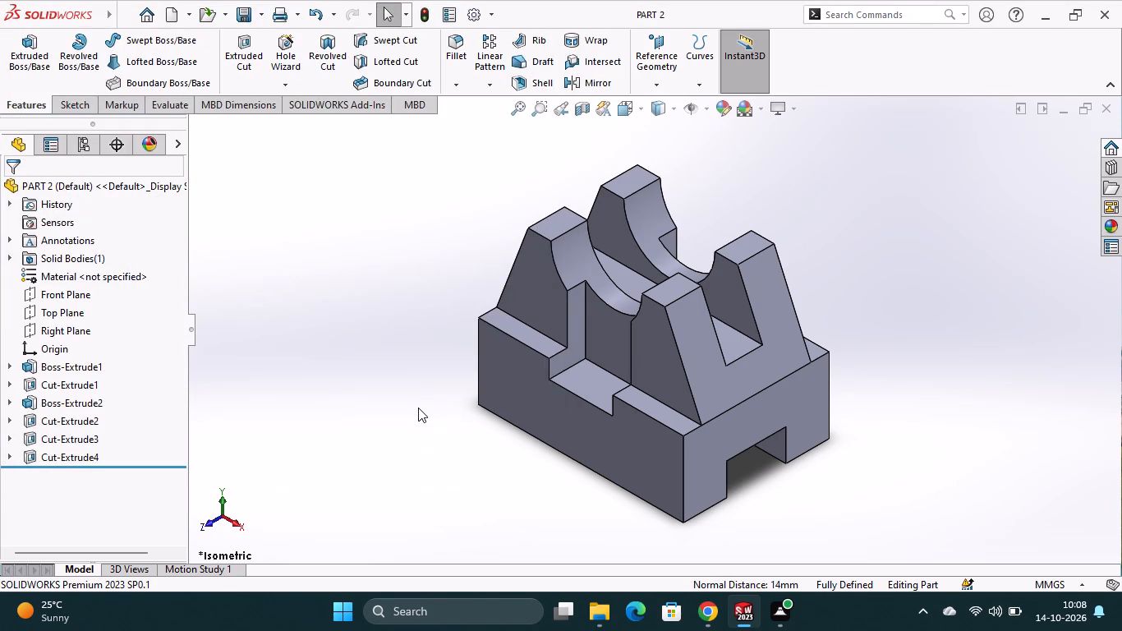